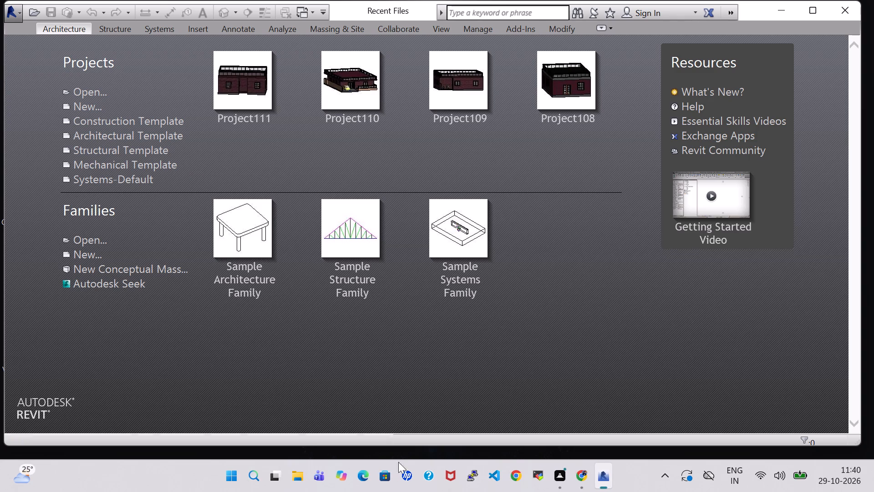
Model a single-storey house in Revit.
Start a new project using the Architectural Template as its template file.
{"action": "left_click", "coordinate": [92, 109]}
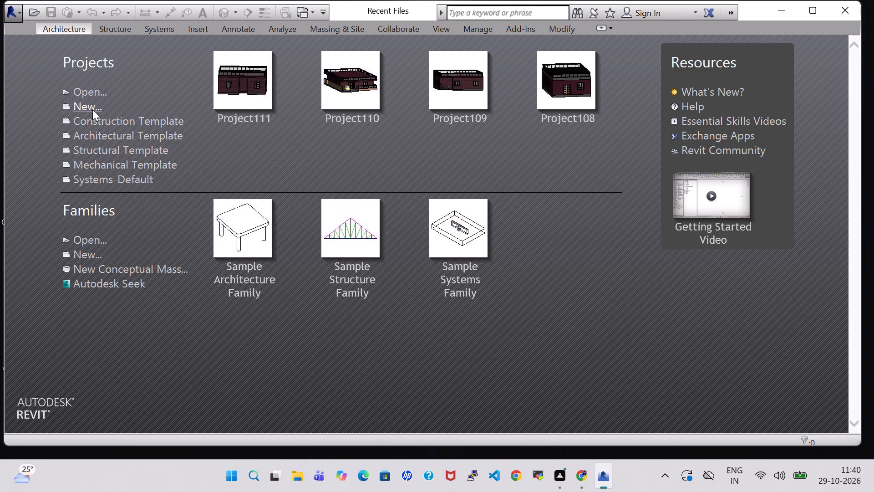
{"action": "left_click", "coordinate": [367, 202]}
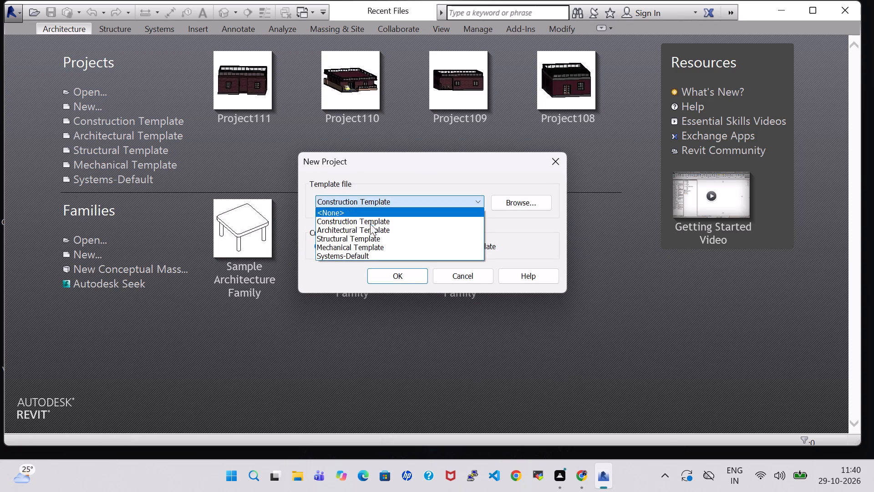
{"action": "left_click", "coordinate": [371, 230]}
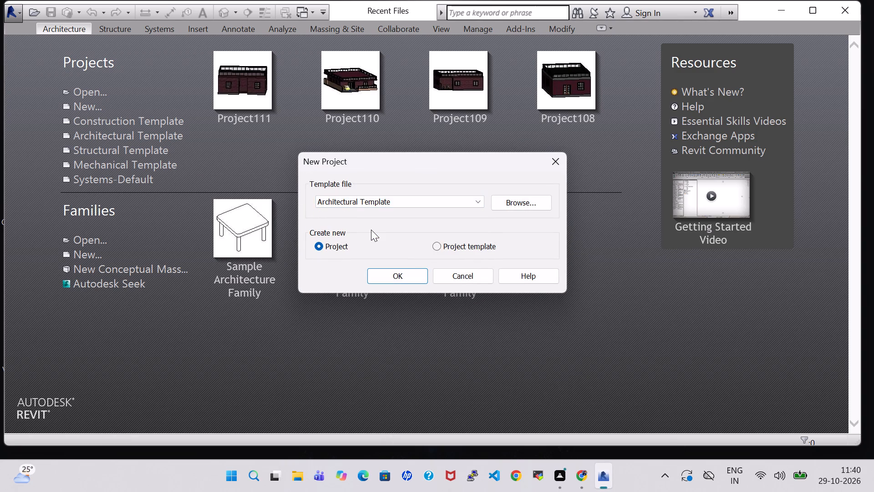
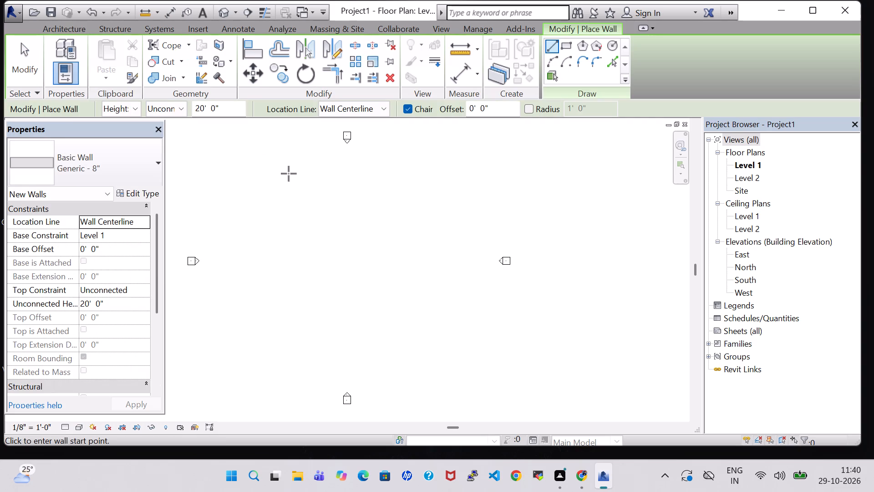
Begin a straight Generic - 8" wall on the Level 1 floor plan, starting northwest of centre within the elevation markers.
{"action": "left_click", "coordinate": [293, 178]}
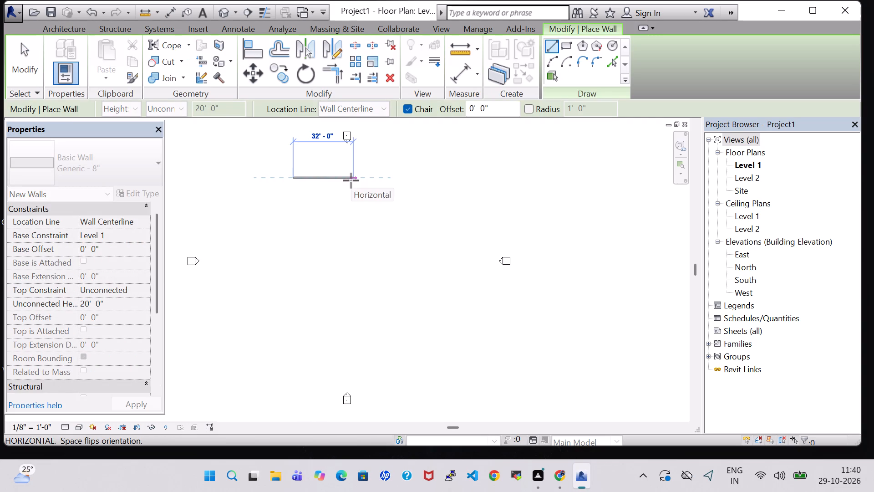
{"action": "scroll", "coordinate": [351, 180], "scroll_direction": "up", "scroll_amount": 4}
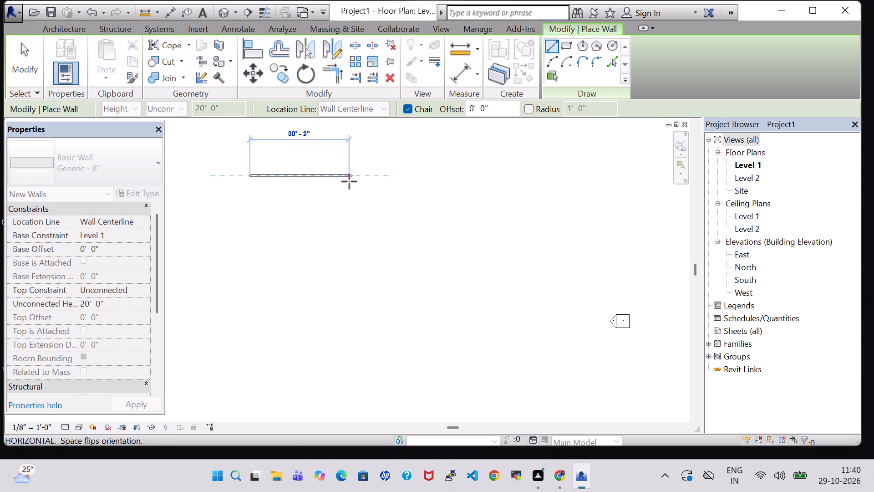
{"action": "scroll", "coordinate": [348, 182], "scroll_direction": "up", "scroll_amount": 4}
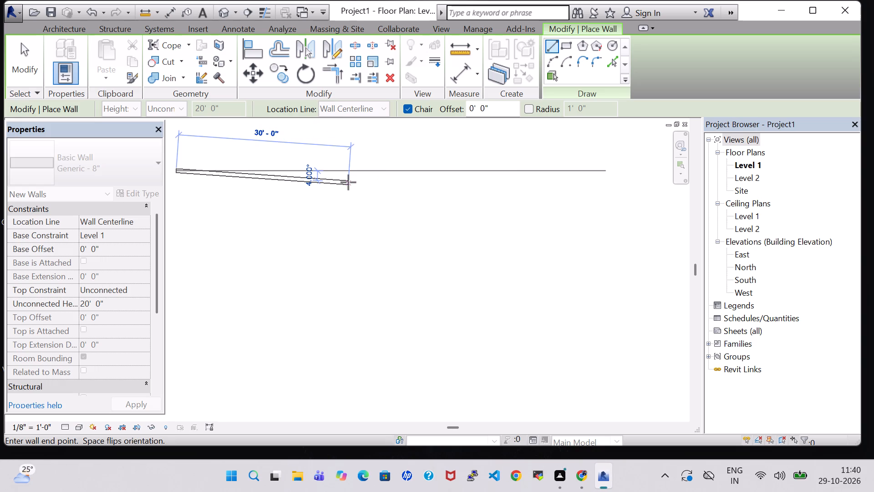
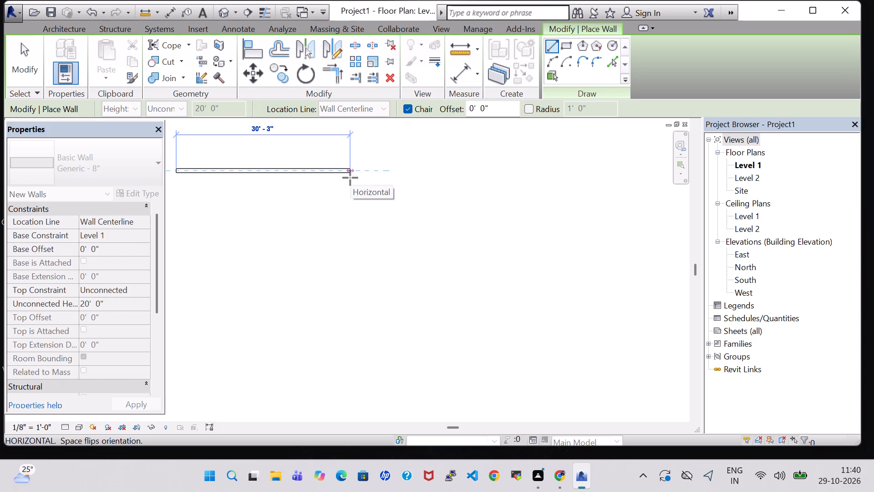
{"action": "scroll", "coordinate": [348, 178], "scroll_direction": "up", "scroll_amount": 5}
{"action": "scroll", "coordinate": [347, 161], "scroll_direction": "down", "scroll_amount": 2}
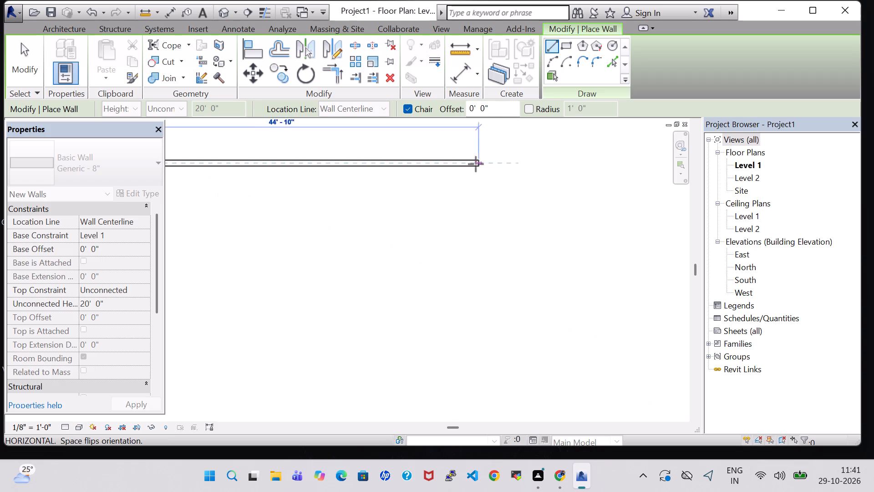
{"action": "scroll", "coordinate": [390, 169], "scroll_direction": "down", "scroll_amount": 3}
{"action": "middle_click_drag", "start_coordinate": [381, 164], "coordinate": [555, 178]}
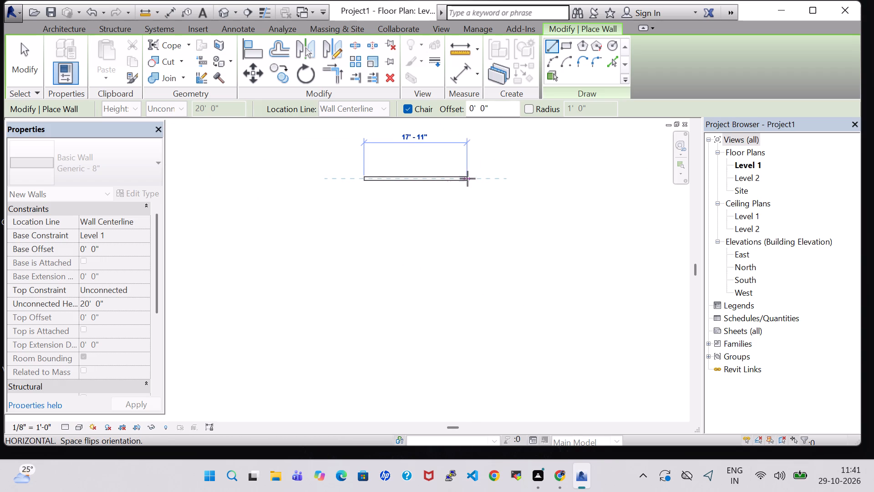
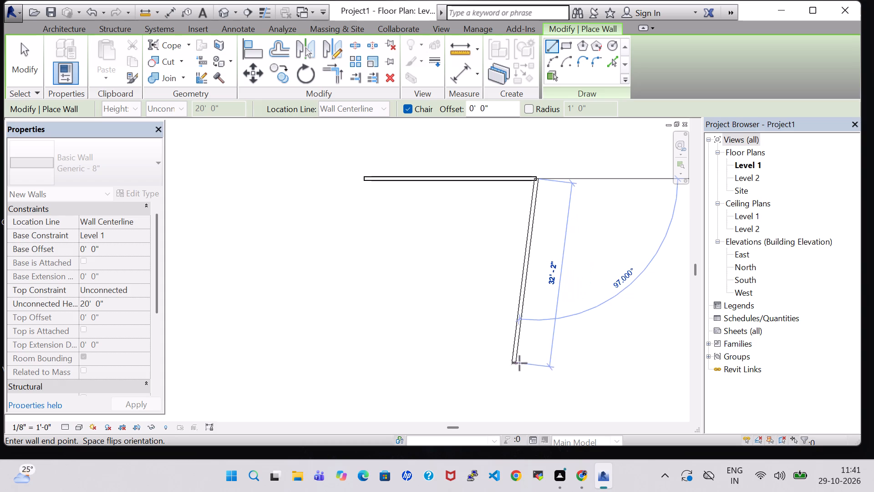
Draw the remaining east, south and west walls to close the rectangle, with the side walls about 40' long, and finish the wall command.
{"action": "middle_click_drag", "start_coordinate": [540, 389], "coordinate": [541, 335]}
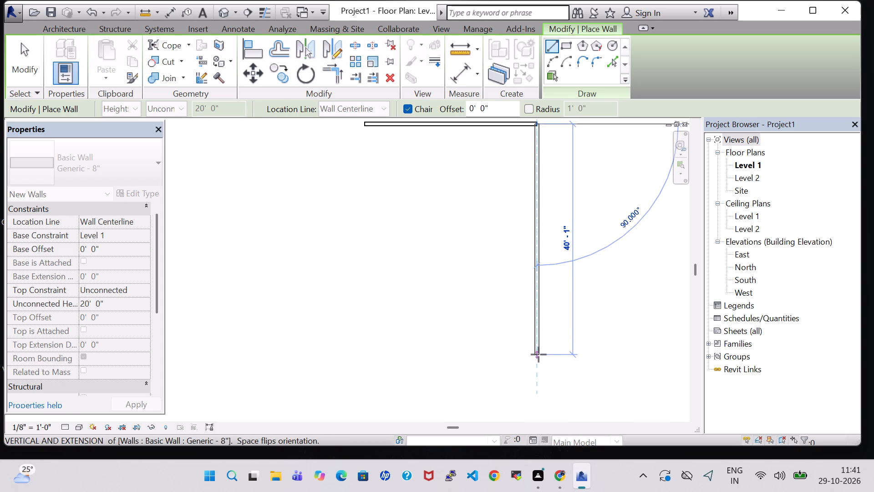
{"action": "left_click", "coordinate": [539, 354]}
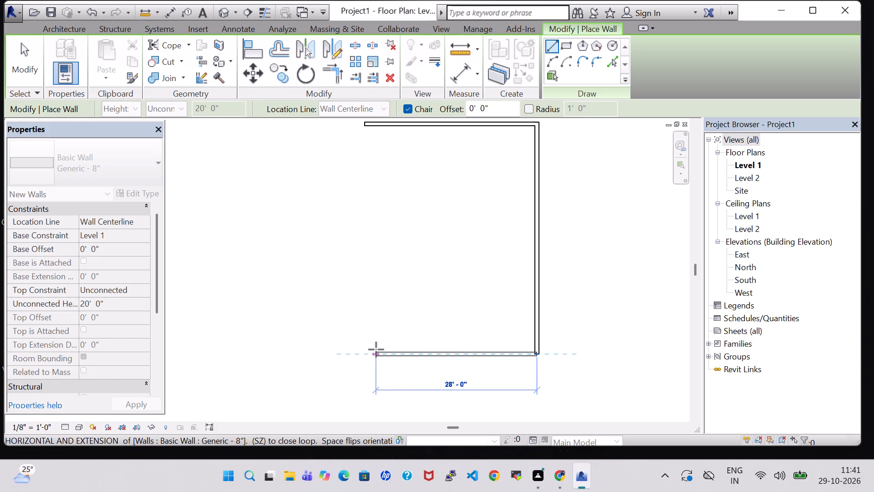
{"action": "left_click", "coordinate": [360, 349]}
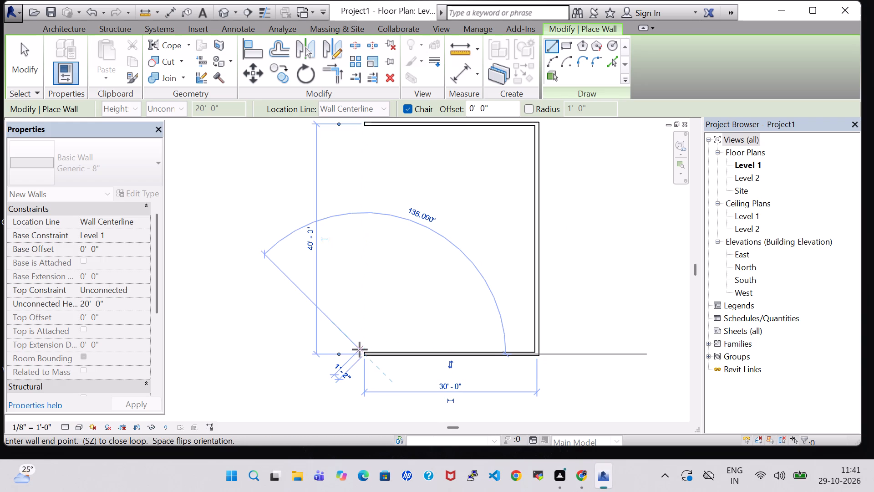
{"action": "left_click", "coordinate": [367, 127]}
{"action": "key", "text": "Escape"}
{"action": "key", "text": "Escape"}
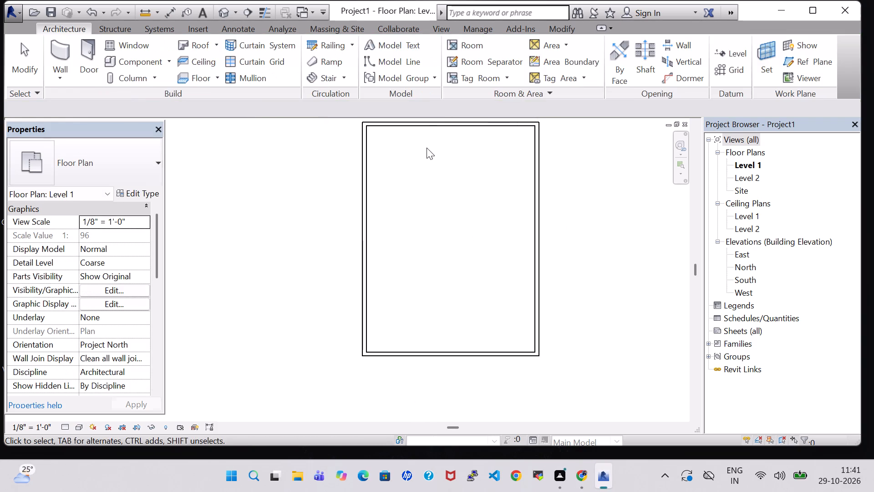
Select the north wall and open its Unconnected Height value for editing.
{"action": "left_click", "coordinate": [431, 126]}
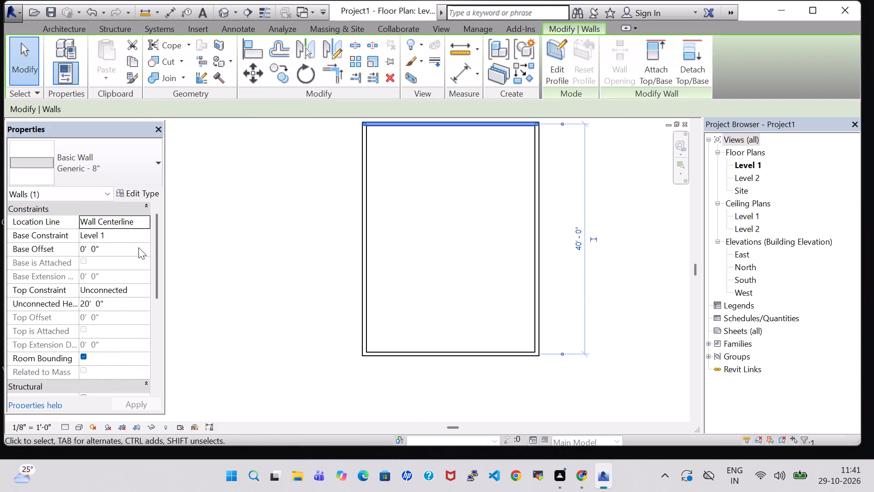
{"action": "left_click", "coordinate": [87, 304]}
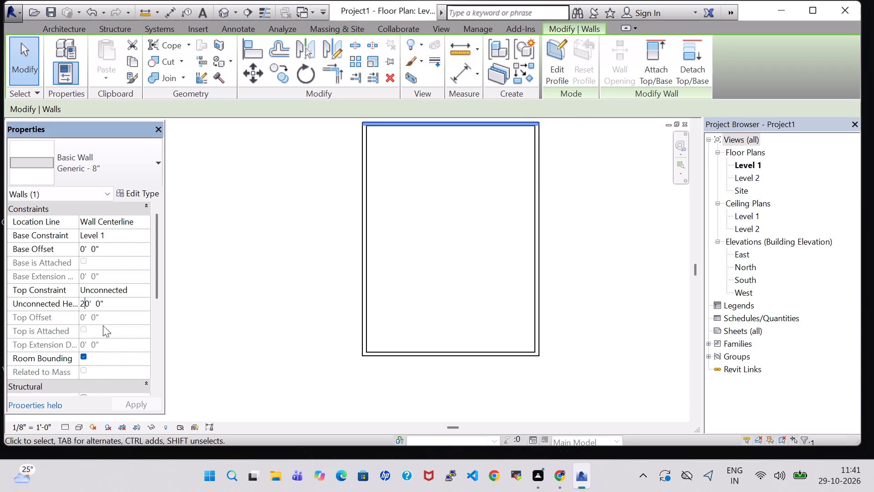
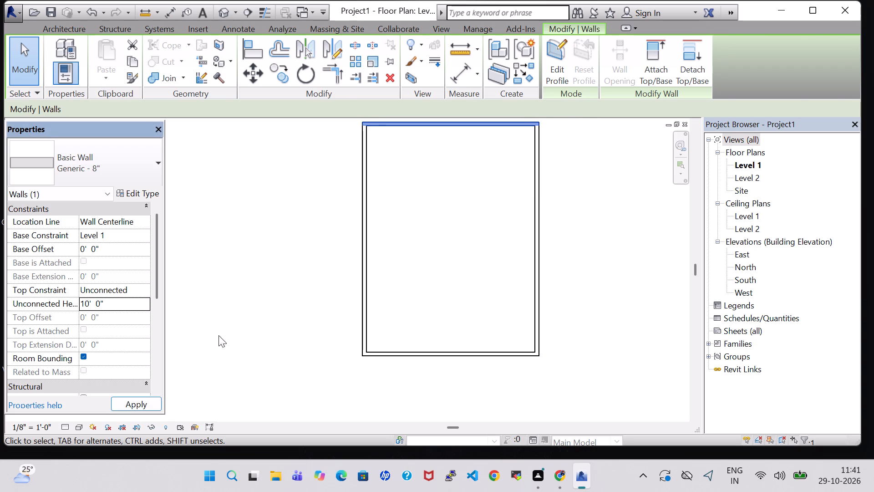
Deselect the north wall and set the west wall's Unconnected Height to 10' 0".
{"action": "left_click", "coordinate": [277, 268]}
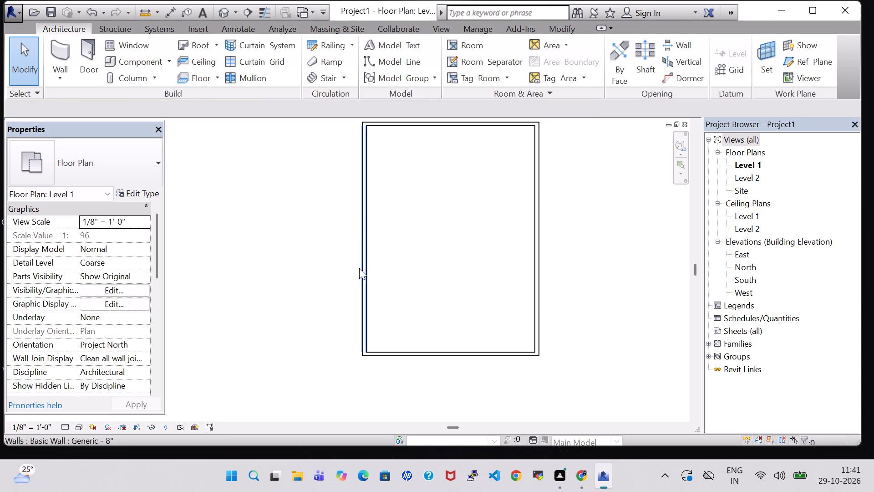
{"action": "left_click", "coordinate": [360, 268]}
{"action": "left_click", "coordinate": [87, 303]}
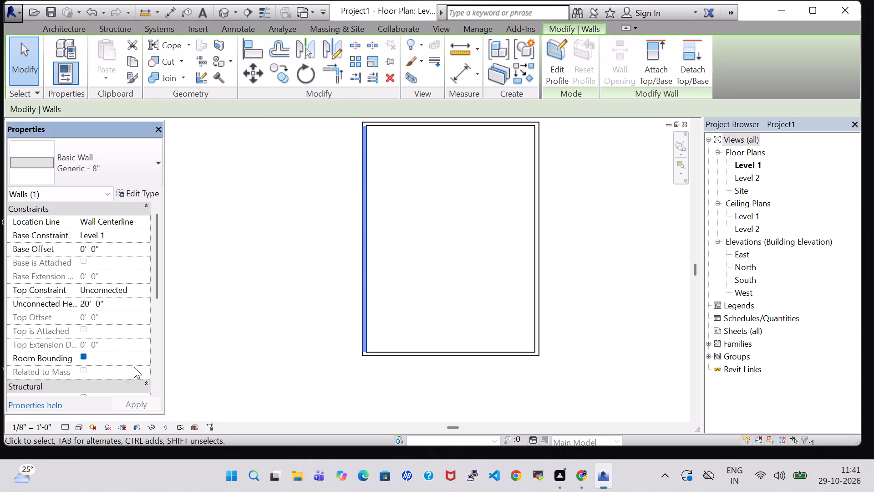
{"action": "key", "text": "BackSpace"}
{"action": "key", "text": "1"}
{"action": "key", "text": "Return"}
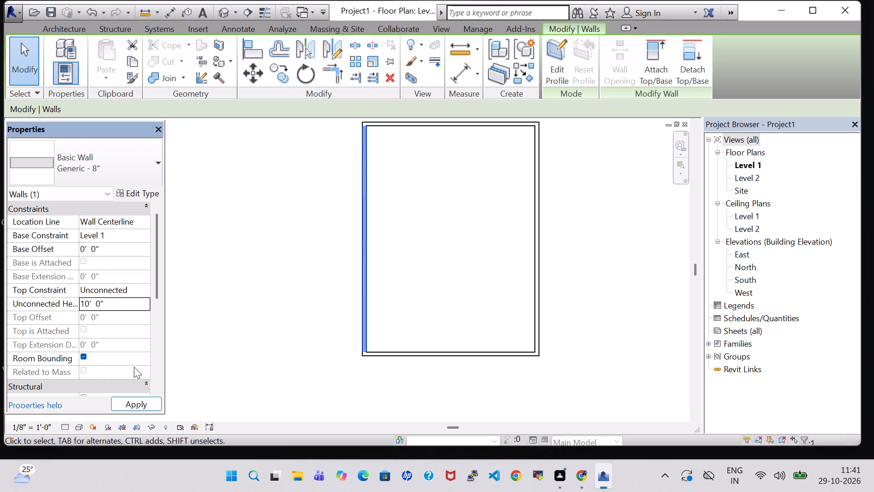
Set the south wall's Unconnected Height to 10' 0" and clear the selection.
{"action": "left_click", "coordinate": [476, 354]}
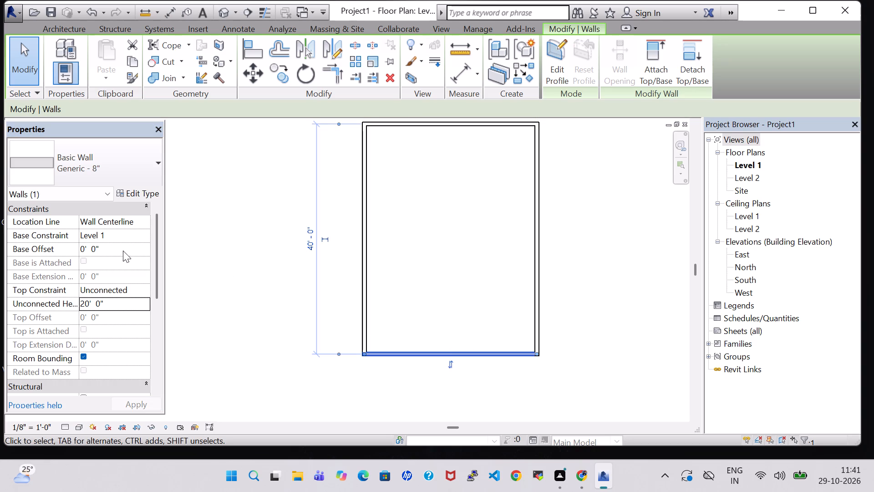
{"action": "left_click", "coordinate": [86, 302]}
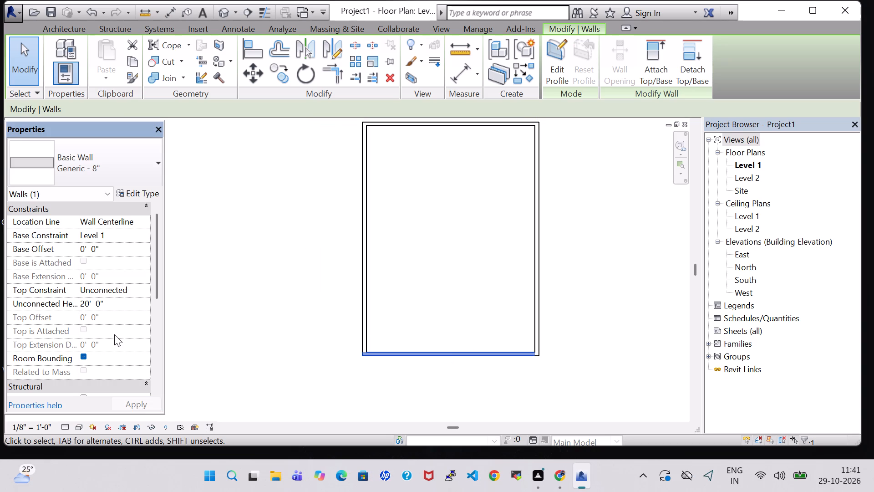
{"action": "key", "text": "BackSpace"}
{"action": "key", "text": "1"}
{"action": "key", "text": "Return"}
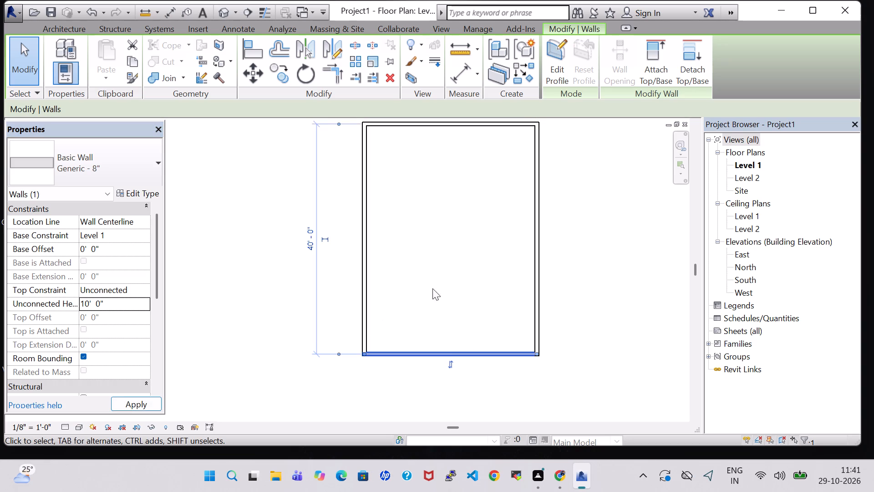
{"action": "left_click", "coordinate": [620, 256]}
Set the east wall's Unconnected Height to 10' 0" and clear the selection.
{"action": "left_click", "coordinate": [535, 272]}
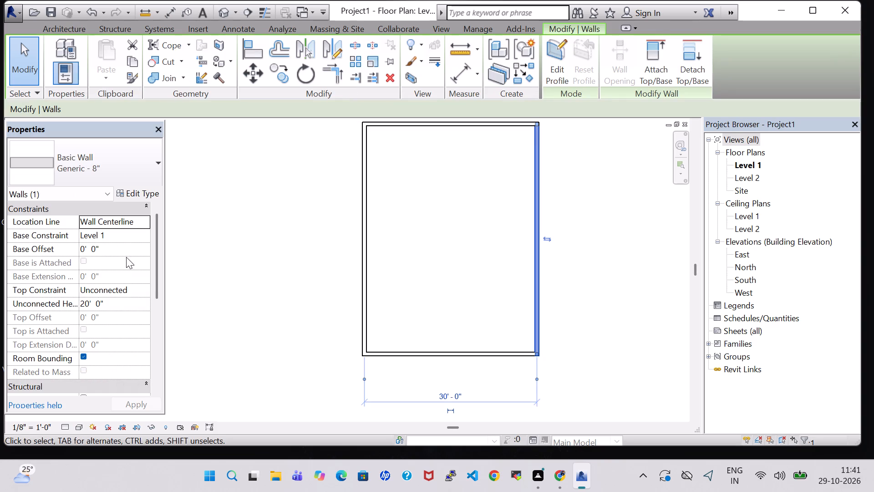
{"action": "left_click", "coordinate": [86, 304]}
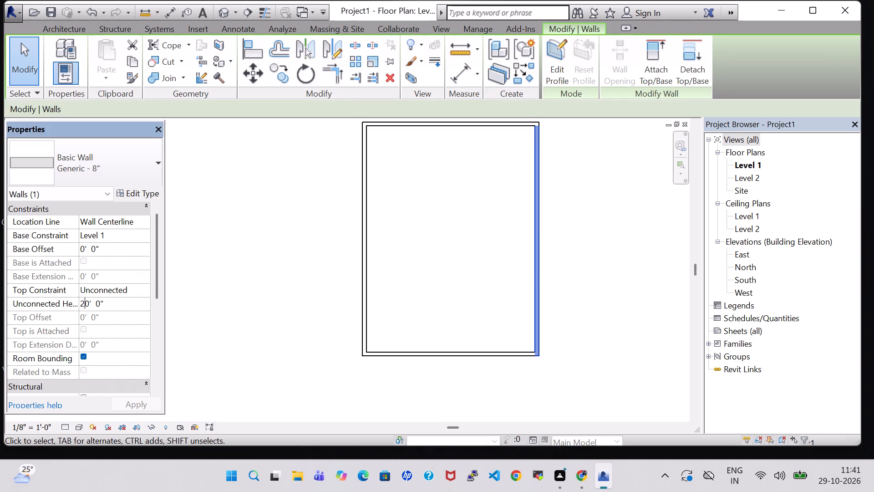
{"action": "key", "text": "BackSpace"}
{"action": "key", "text": "1"}
{"action": "key", "text": "Return"}
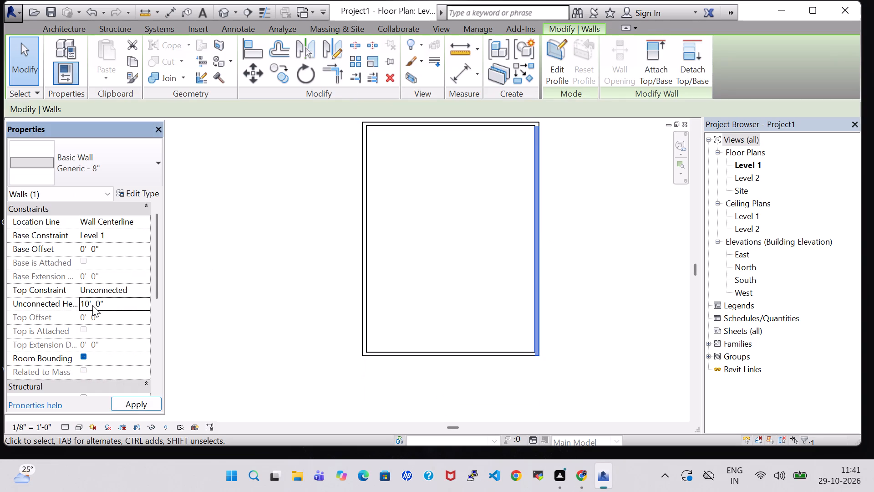
{"action": "left_click", "coordinate": [576, 277]}
Start the Wall command to add more walls to the Level 1 floor plan.
{"action": "middle_click_drag", "start_coordinate": [577, 213], "coordinate": [559, 240]}
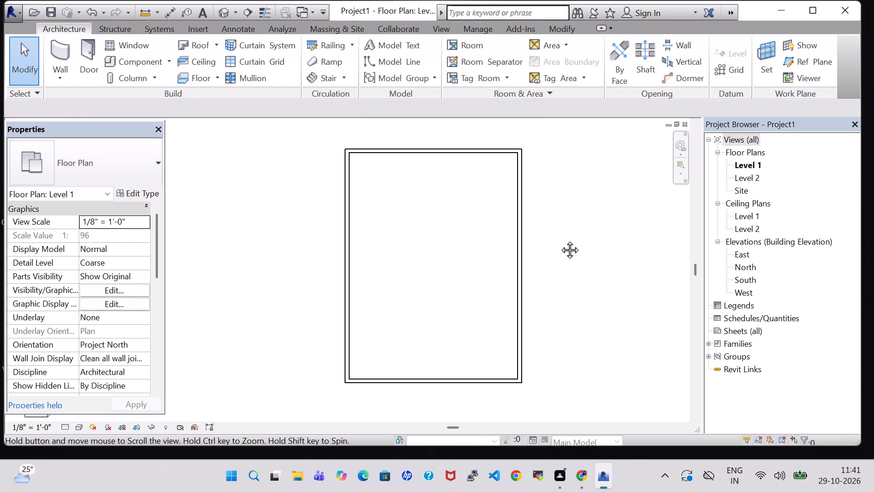
{"action": "middle_click_drag", "start_coordinate": [559, 240], "coordinate": [549, 237]}
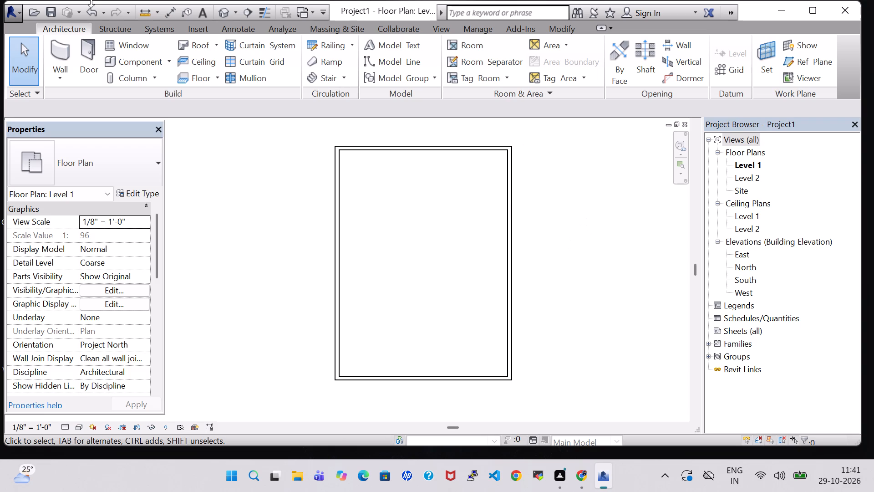
{"action": "left_click", "coordinate": [61, 42]}
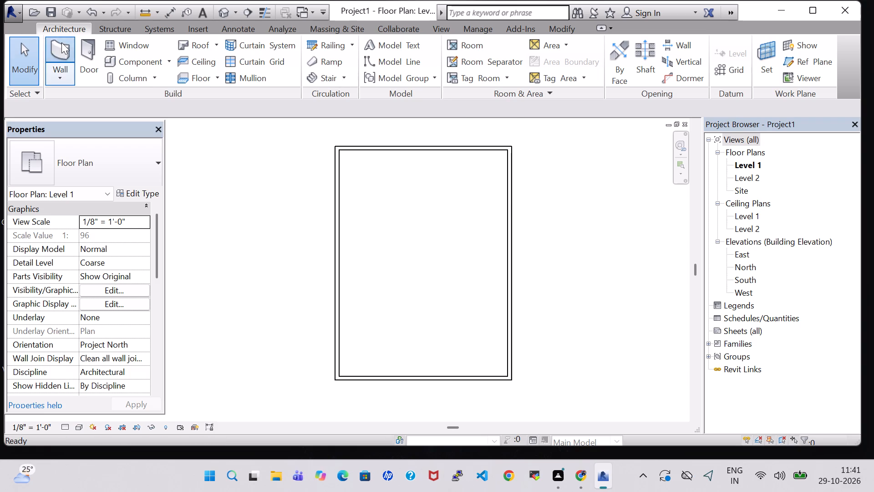
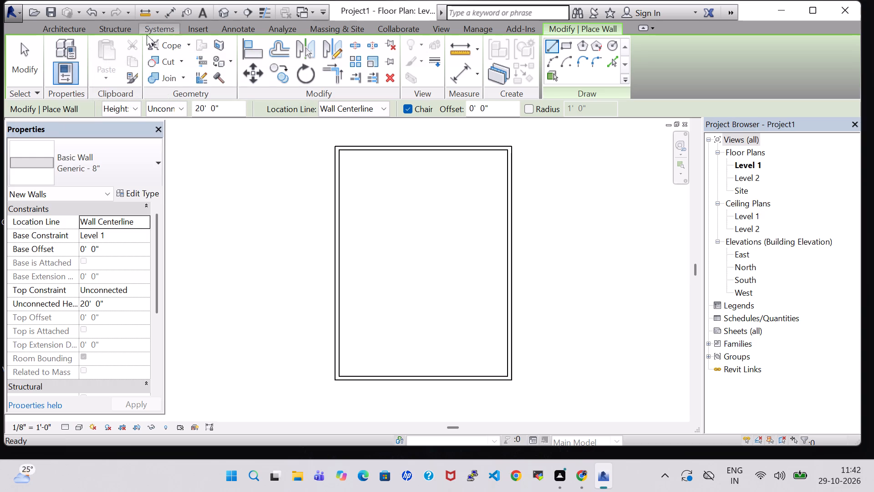
Open the unconnected height value of the new walls for editing.
{"action": "left_click", "coordinate": [200, 108]}
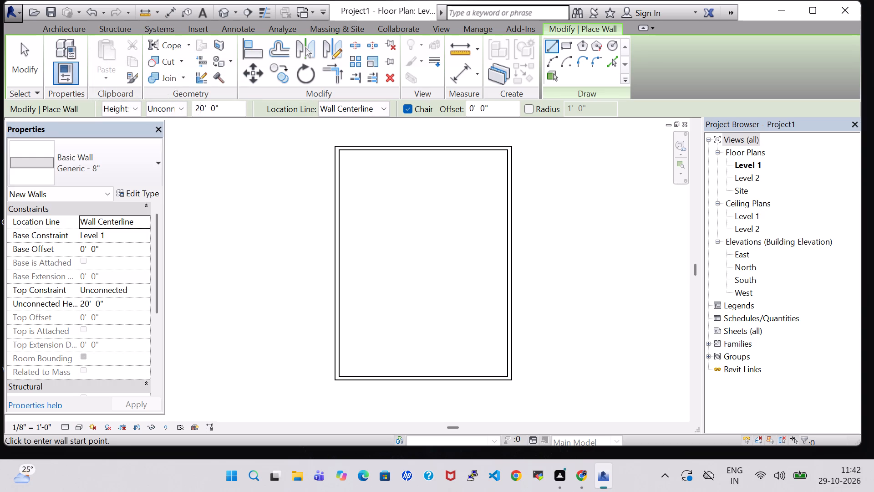
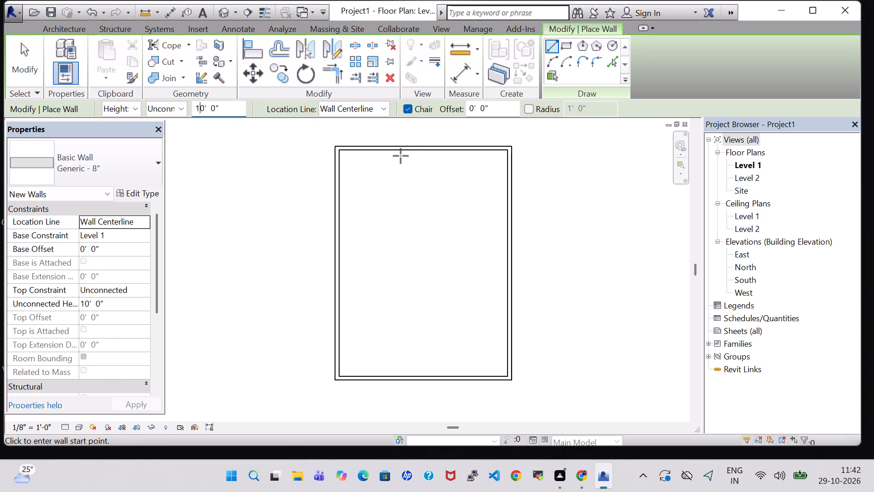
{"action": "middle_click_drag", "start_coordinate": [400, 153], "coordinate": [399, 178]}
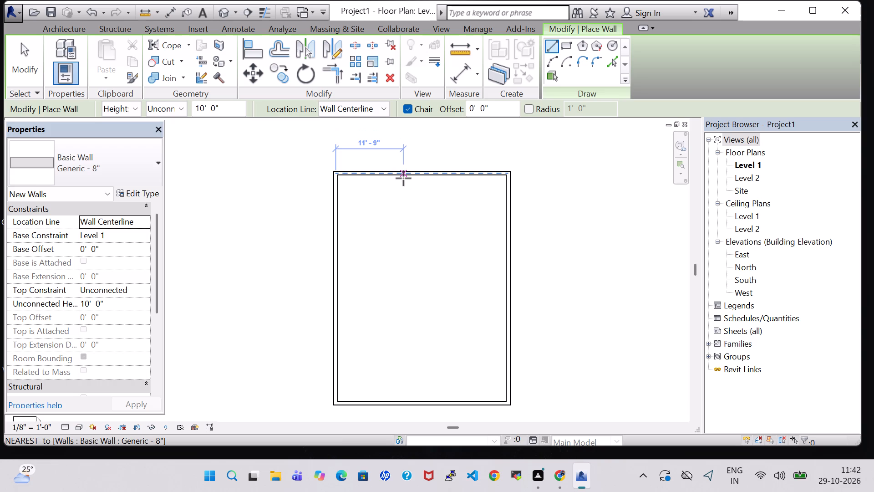
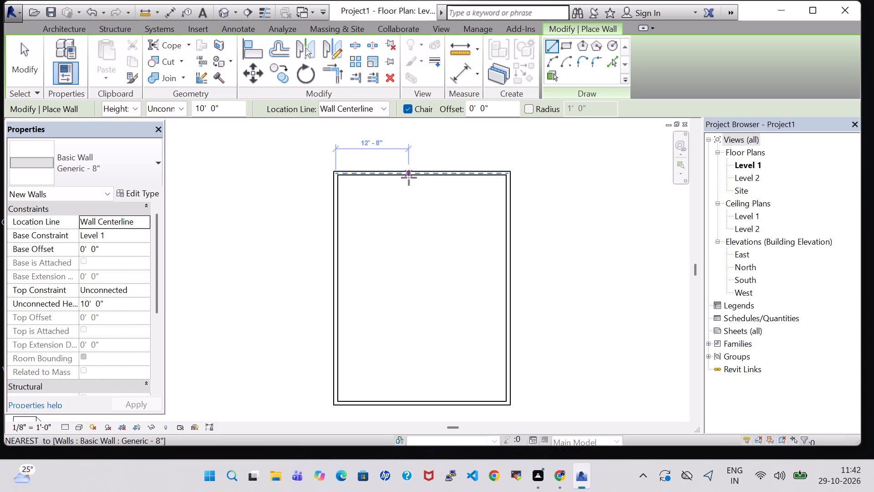
Draw a vertical Generic - 8" interior wall from the rectangle's top wall to its bottom wall, about 12' from the left wall.
{"action": "left_click", "coordinate": [406, 178]}
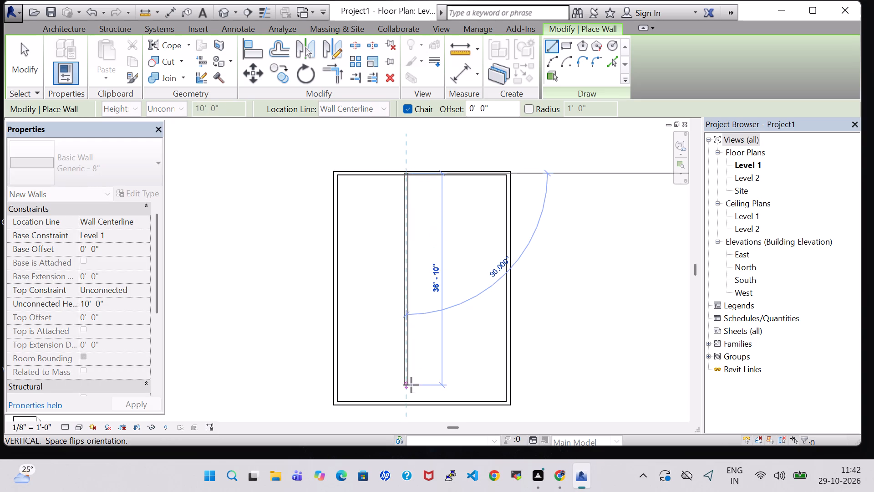
{"action": "left_click", "coordinate": [413, 405]}
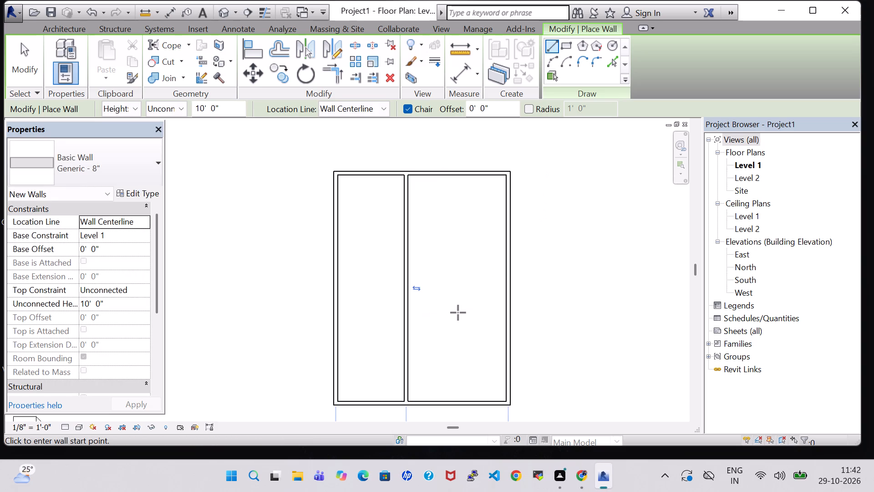
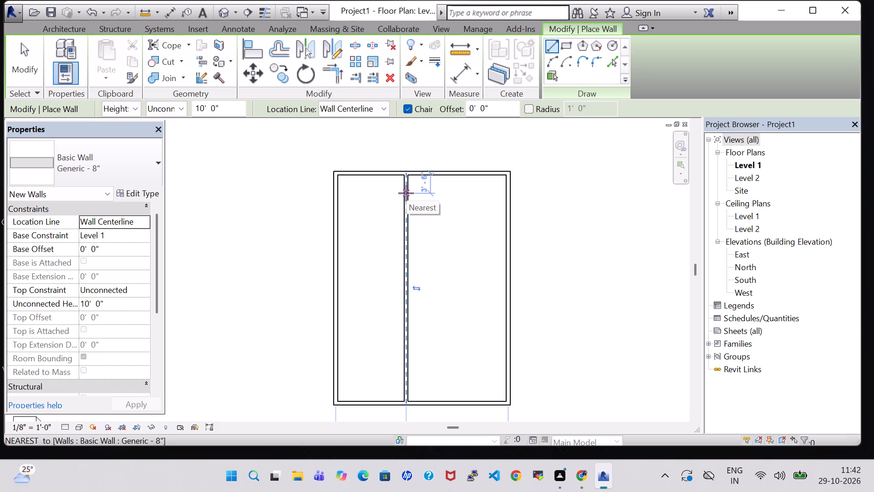
Start a horizontal Generic - 8" wall from the vertical interior wall, just below the rectangle's top wall, heading toward the right wall.
{"action": "left_click", "coordinate": [407, 190]}
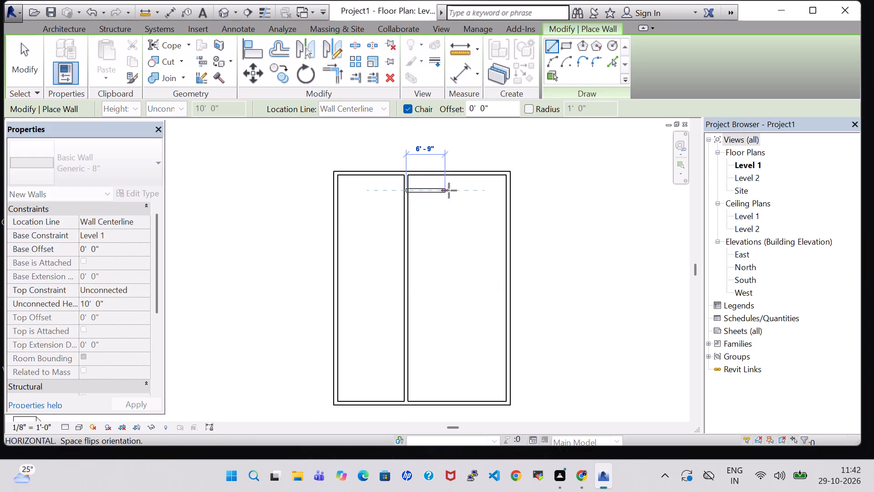
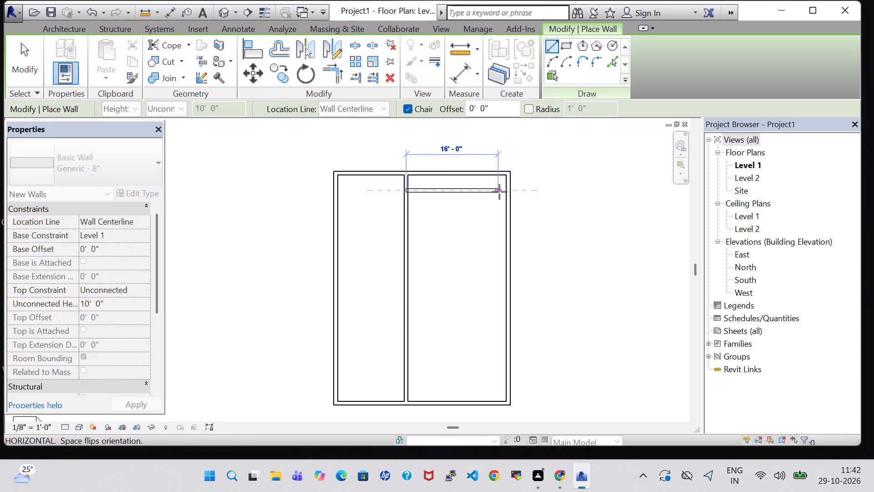
End the horizontal Generic - 8" wall at the rectangle's right wall, about 3' 0" below the top wall.
{"action": "left_click", "coordinate": [507, 193]}
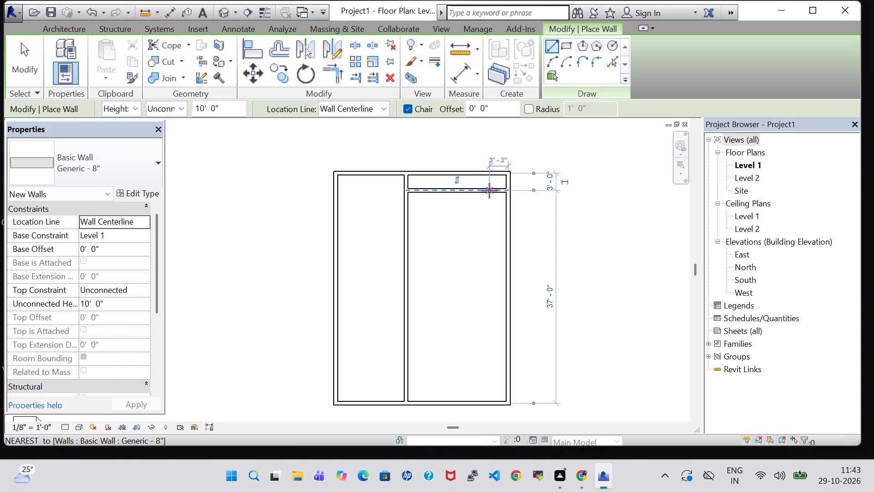
Start a vertical Generic - 8" wall from the new horizontal wall, close to the rectangle's right wall, heading down toward the bottom wall.
{"action": "left_click", "coordinate": [494, 190]}
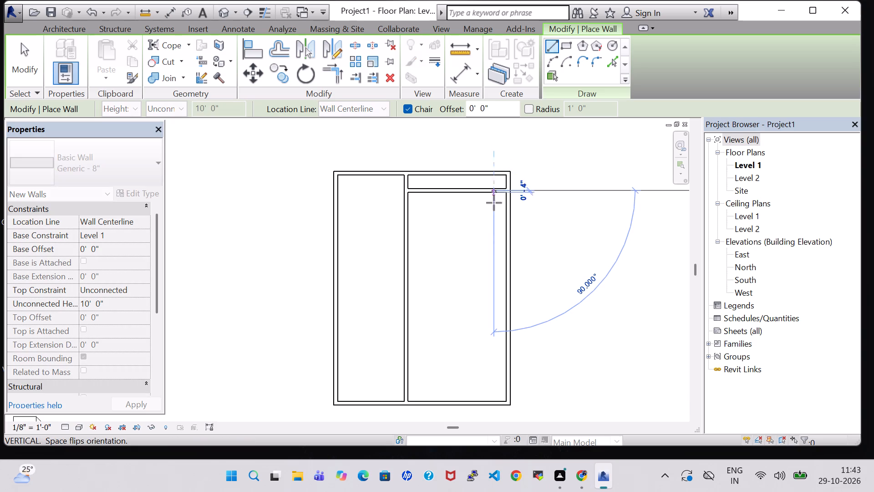
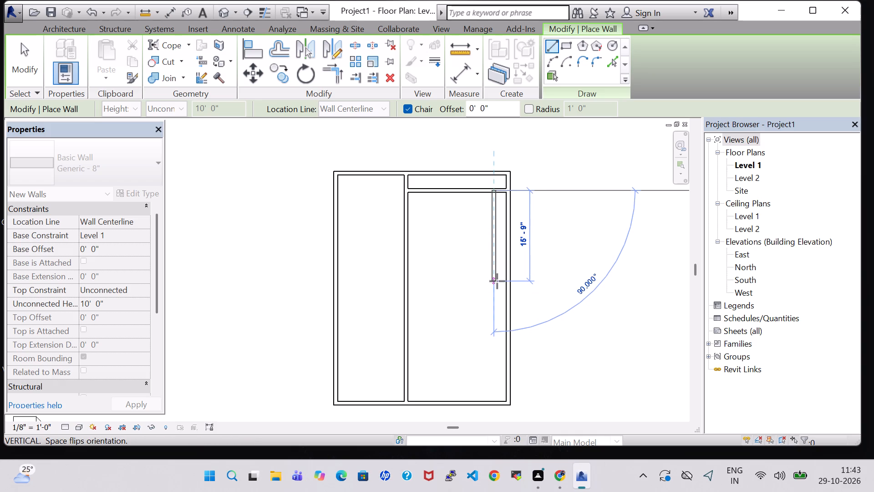
End the vertical wall about 15' 9" below the horizontal wall and continue it horizontally to the rectangle's right wall.
{"action": "left_click", "coordinate": [497, 281]}
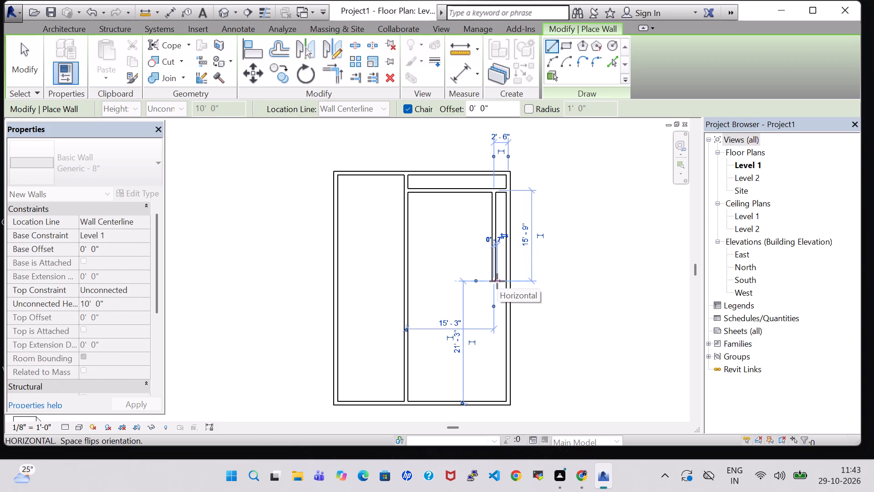
{"action": "left_click", "coordinate": [507, 281]}
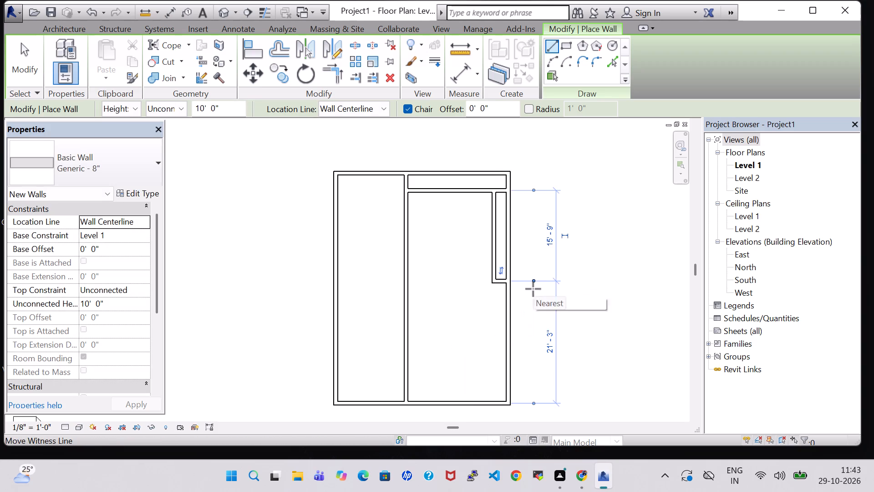
Draw a horizontal Generic - 8" wall about 15' 3" long from the short vertical wall's lower end to the long interior vertical wall.
{"action": "left_click", "coordinate": [493, 280]}
{"action": "left_click", "coordinate": [405, 286]}
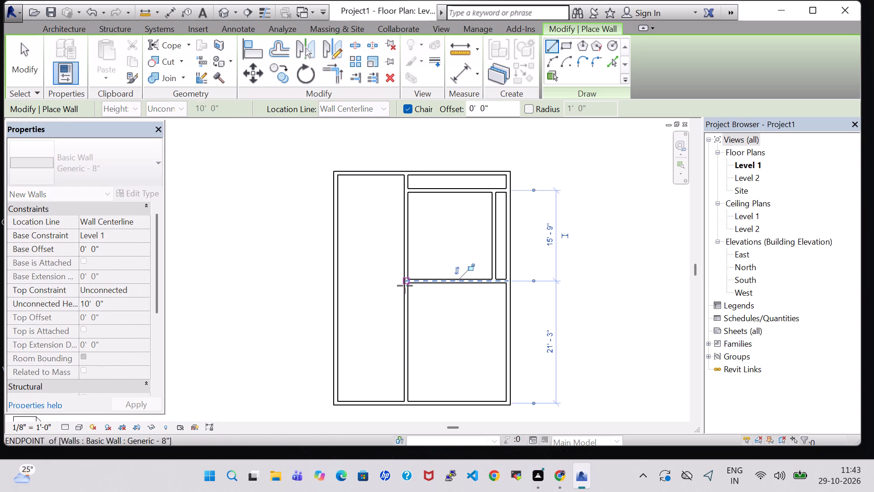
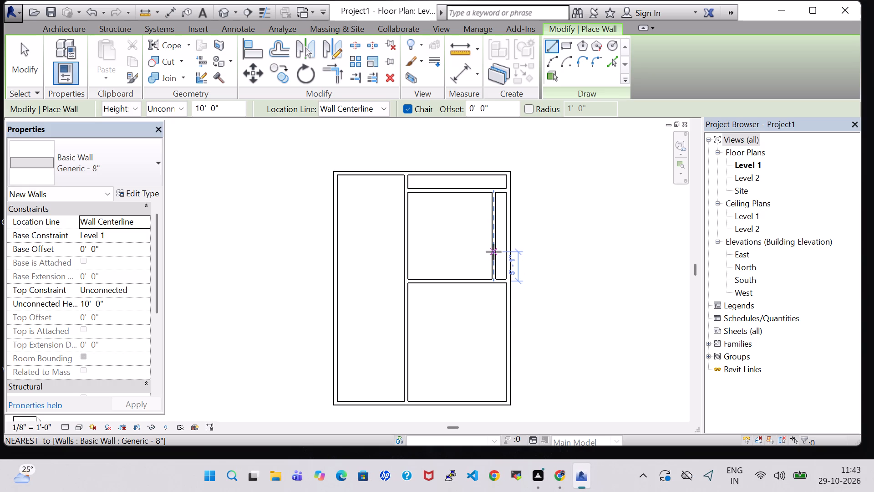
Start a horizontal Generic - 8" wall on the short vertical wall, about 5' above its lower end, heading toward the long interior wall.
{"action": "left_click", "coordinate": [493, 252]}
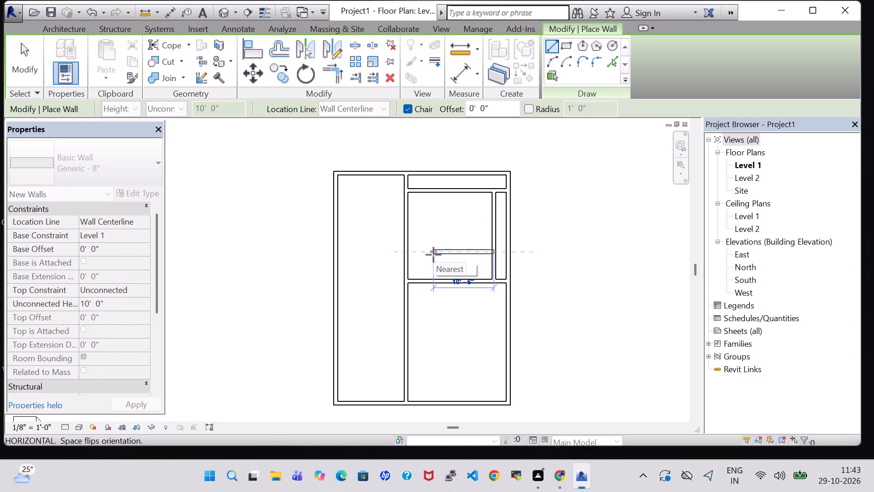
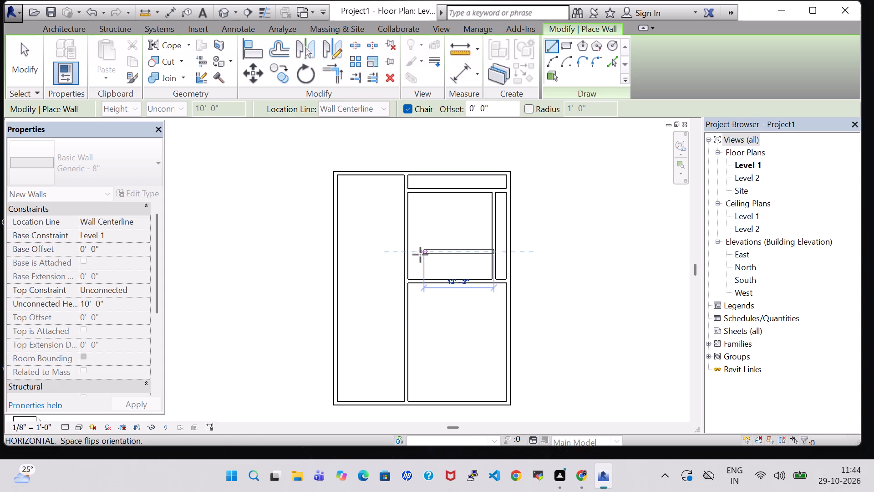
Finish the horizontal Generic - 8" wall at the long interior wall, about 5'-1" above the horizontal wall below it.
{"action": "left_click", "coordinate": [409, 255]}
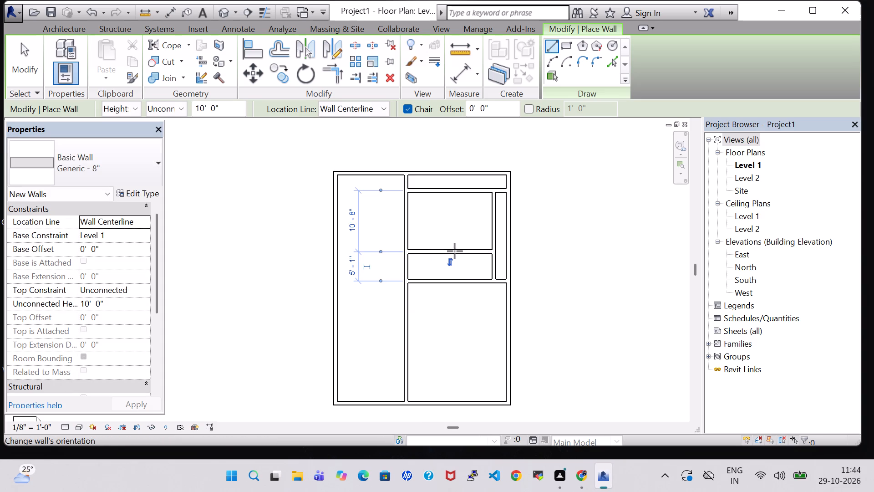
{"action": "key", "text": "Escape"}
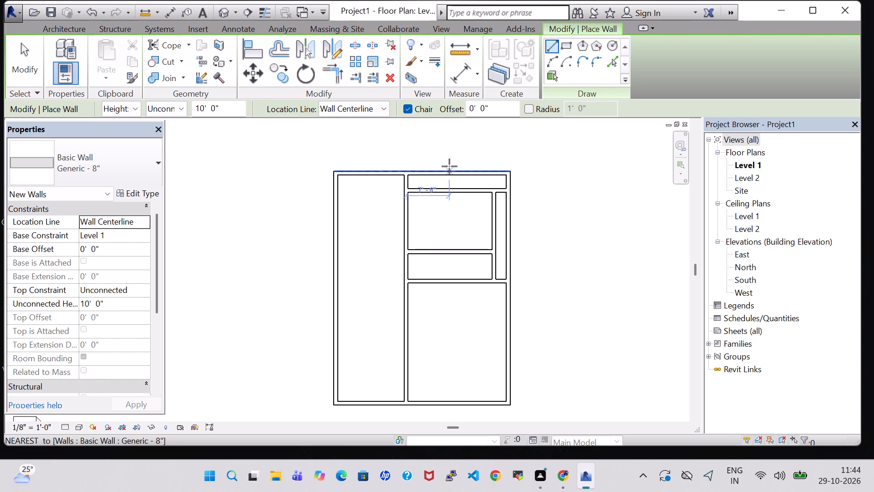
{"action": "key", "text": "Escape"}
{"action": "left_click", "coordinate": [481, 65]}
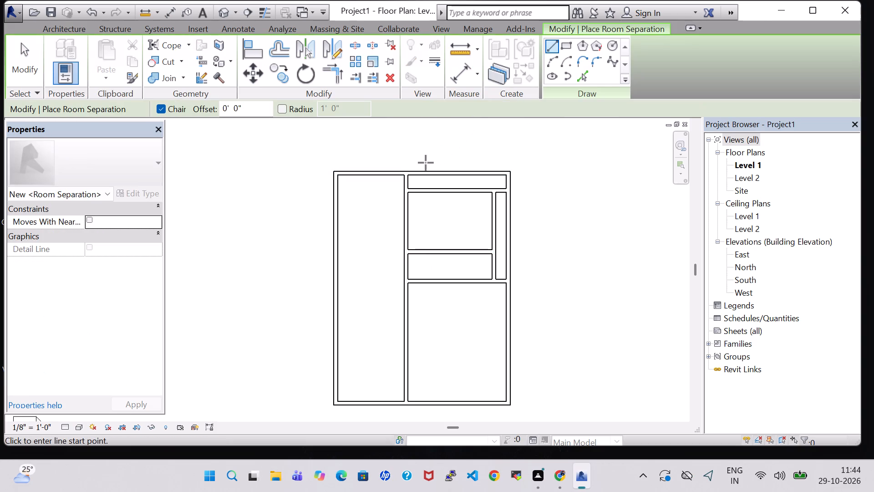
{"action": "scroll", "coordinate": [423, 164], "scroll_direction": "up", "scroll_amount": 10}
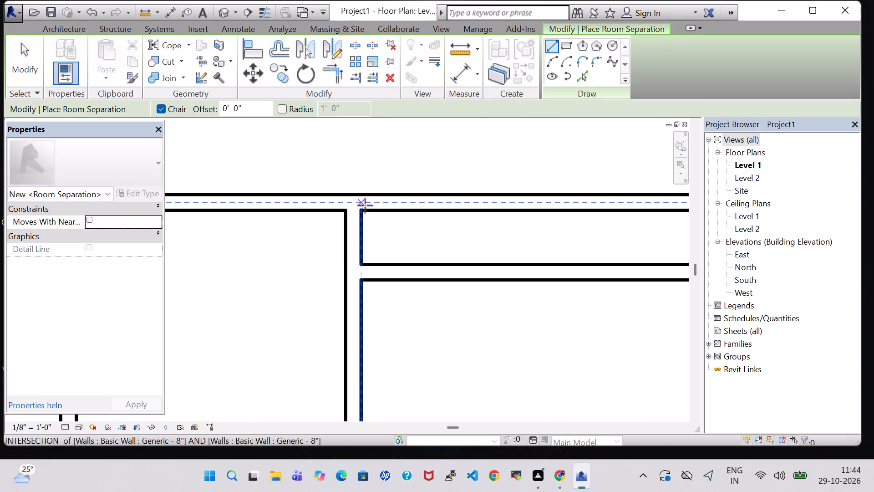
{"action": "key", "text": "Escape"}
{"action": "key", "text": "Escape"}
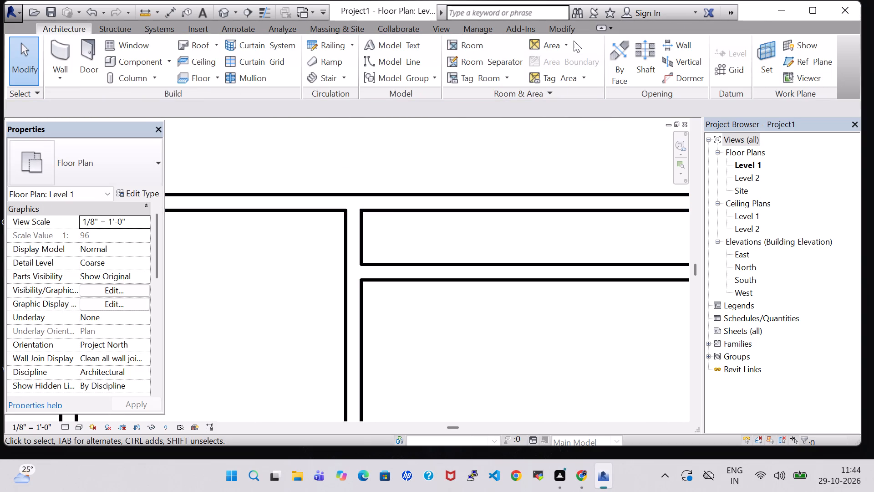
Split the top exterior wall where the long vertical interior wall meets it, keeping inner segments.
{"action": "left_click", "coordinate": [564, 27]}
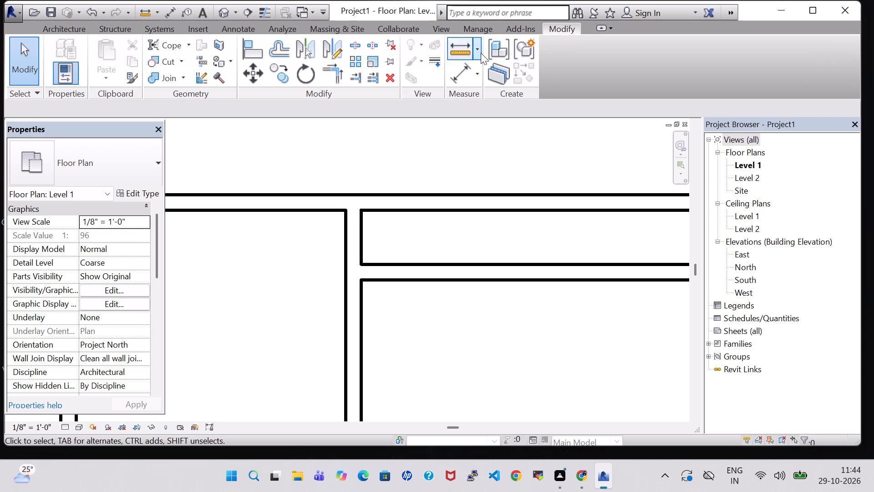
{"action": "left_click", "coordinate": [353, 50]}
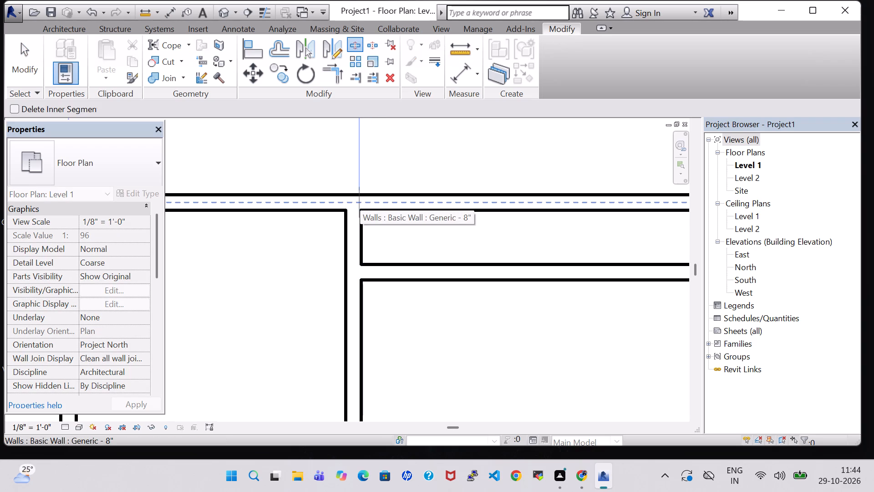
{"action": "left_click", "coordinate": [363, 202]}
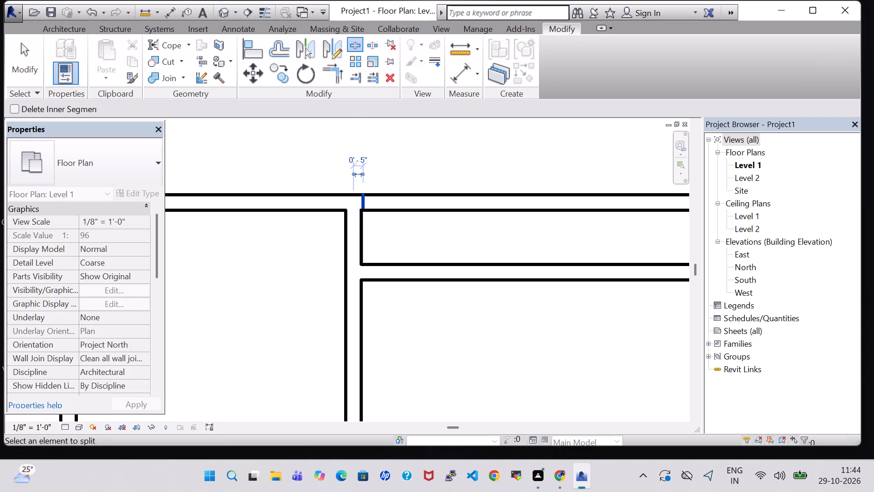
Split the right exterior wall at the upper edge of the topmost horizontal interior wall.
{"action": "scroll", "coordinate": [424, 231], "scroll_direction": "down", "scroll_amount": 4}
{"action": "middle_click_drag", "start_coordinate": [475, 228], "coordinate": [448, 229]}
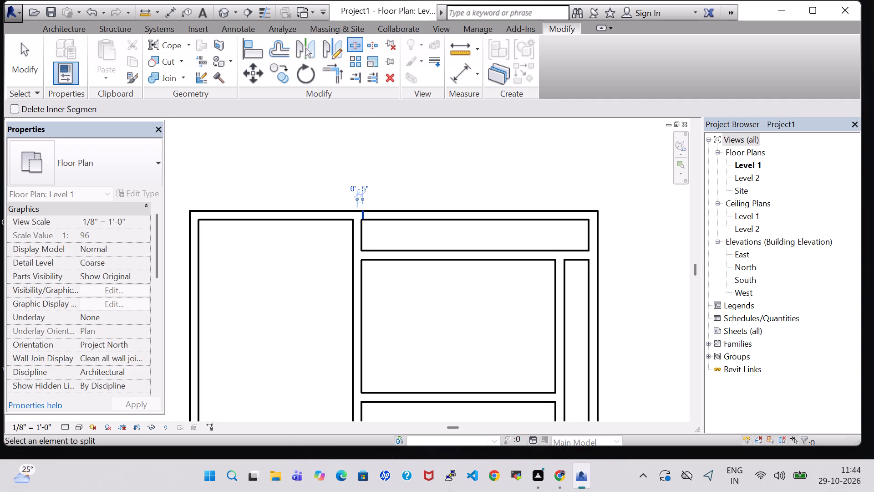
{"action": "scroll", "coordinate": [610, 241], "scroll_direction": "up", "scroll_amount": 2}
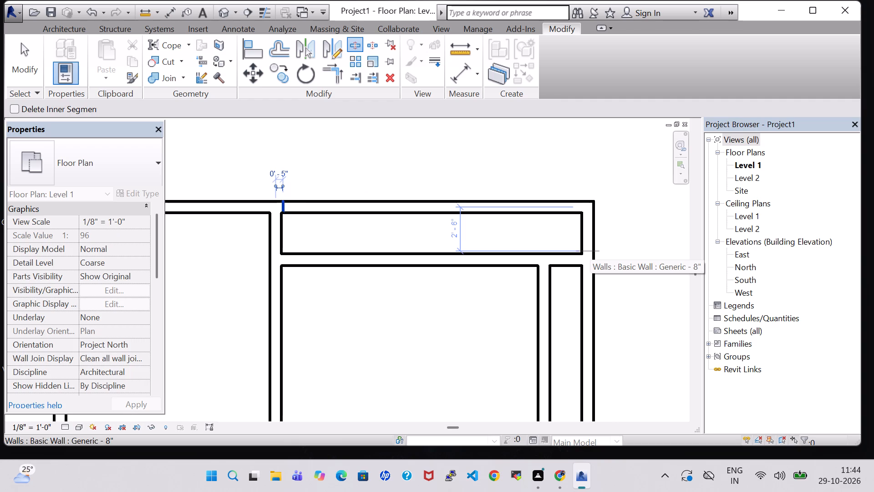
{"action": "left_click", "coordinate": [590, 253]}
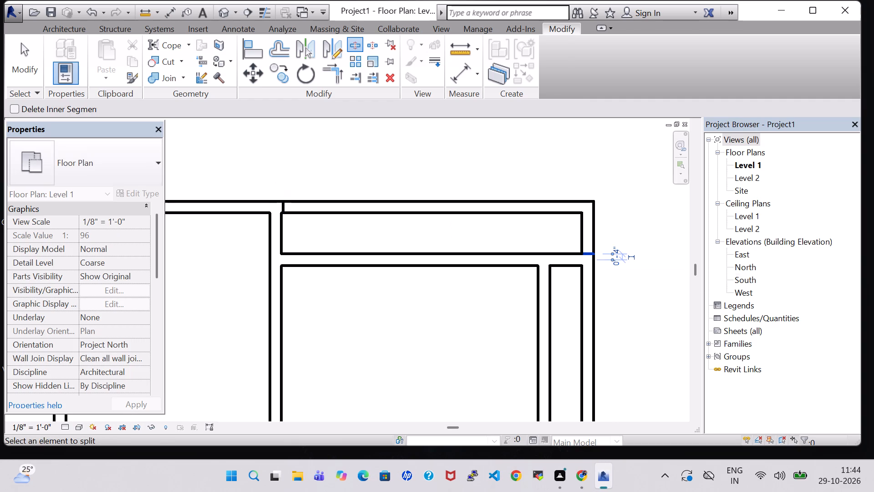
{"action": "key", "text": "Escape"}
{"action": "key", "text": "Escape"}
Delete the short right exterior wall segment and the top exterior wall segment that enclose the narrow strip at the upper-right corner.
{"action": "left_click", "coordinate": [585, 235]}
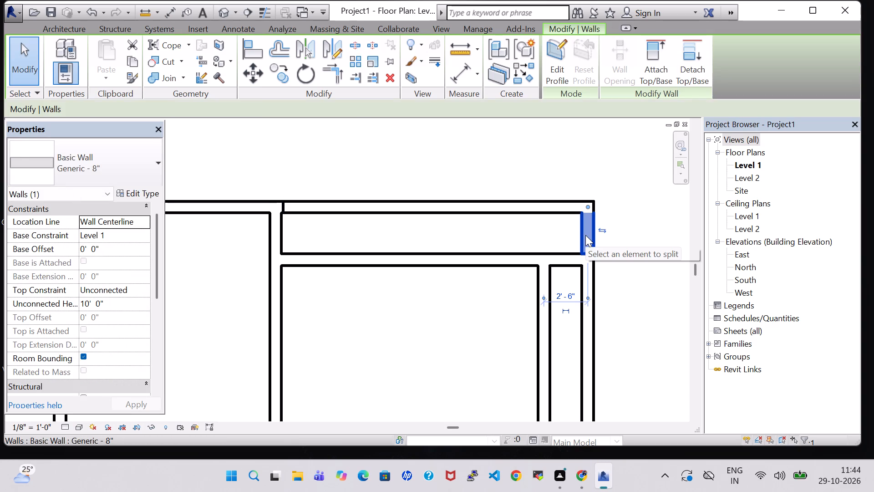
{"action": "key", "text": "Delete"}
{"action": "left_click", "coordinate": [574, 216]}
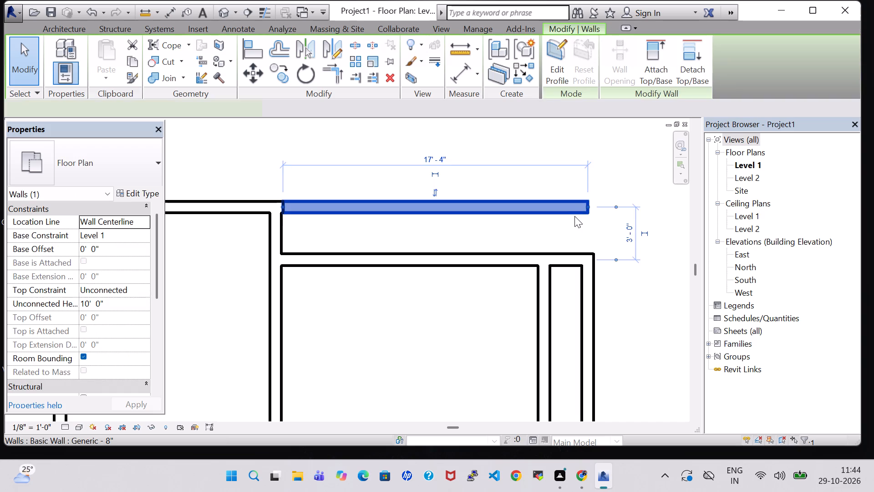
{"action": "key", "text": "Delete"}
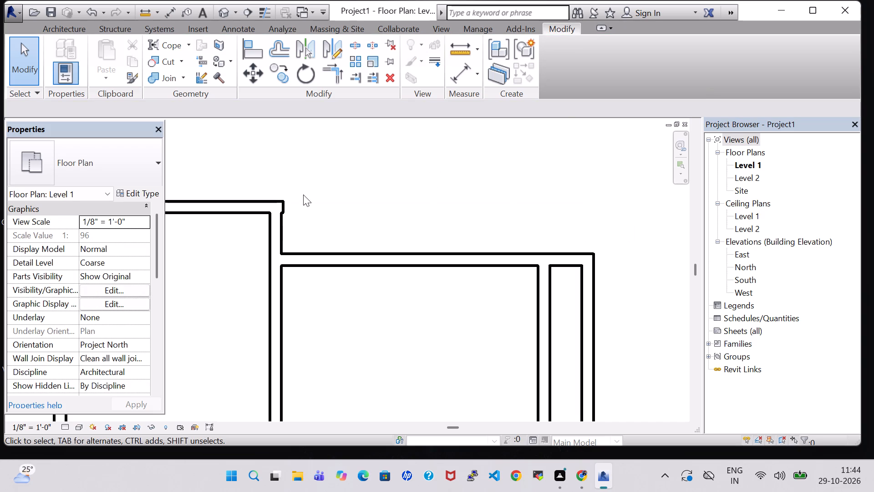
Nudge the remaining top exterior wall slightly left so its end lines up with the long interior wall.
{"action": "left_click", "coordinate": [286, 209]}
{"action": "key", "text": "Left"}
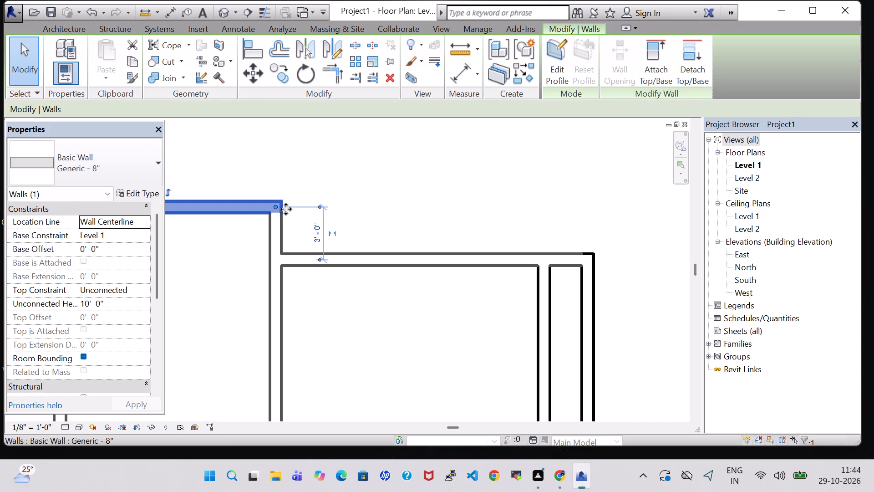
{"action": "left_click", "coordinate": [456, 178]}
Start a room separation line at the outer corner where the top exterior wall meets the long interior wall.
{"action": "left_click", "coordinate": [352, 50]}
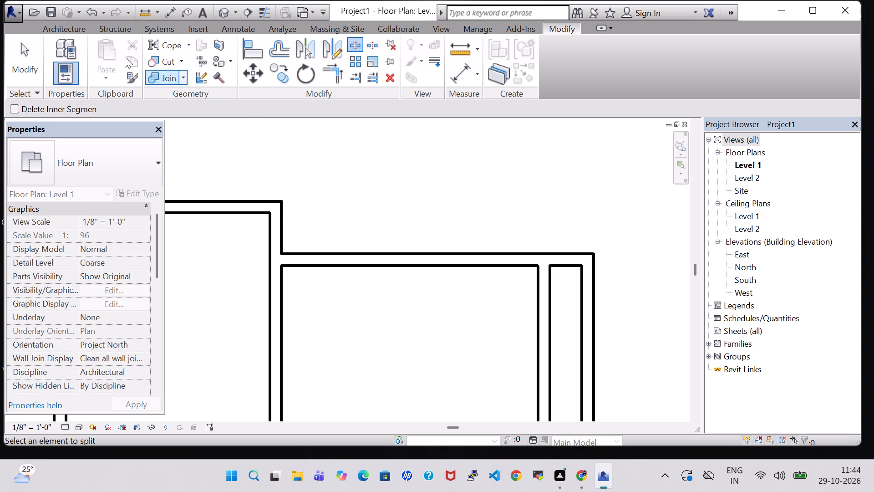
{"action": "left_click", "coordinate": [68, 35]}
{"action": "left_click", "coordinate": [472, 61]}
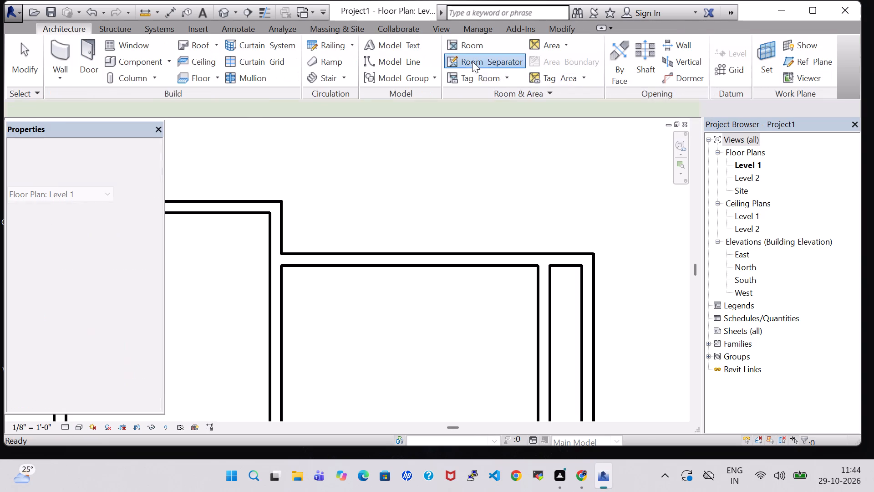
{"action": "scroll", "coordinate": [287, 189], "scroll_direction": "up", "scroll_amount": 4}
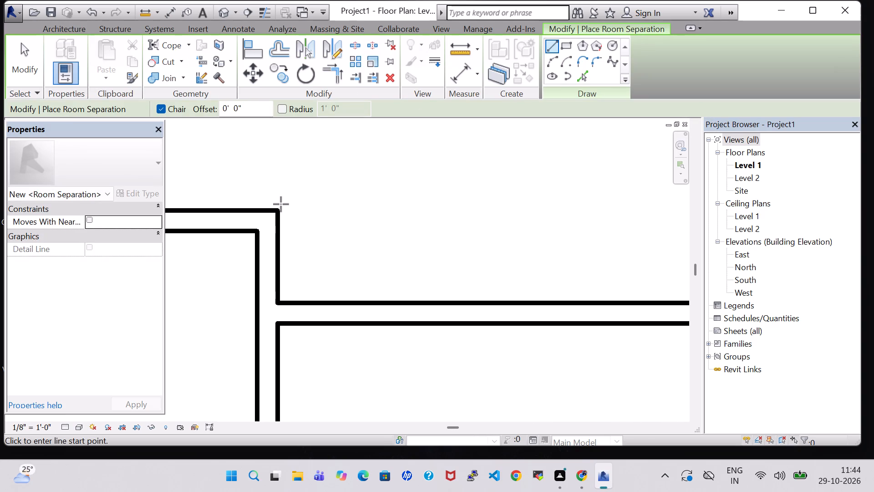
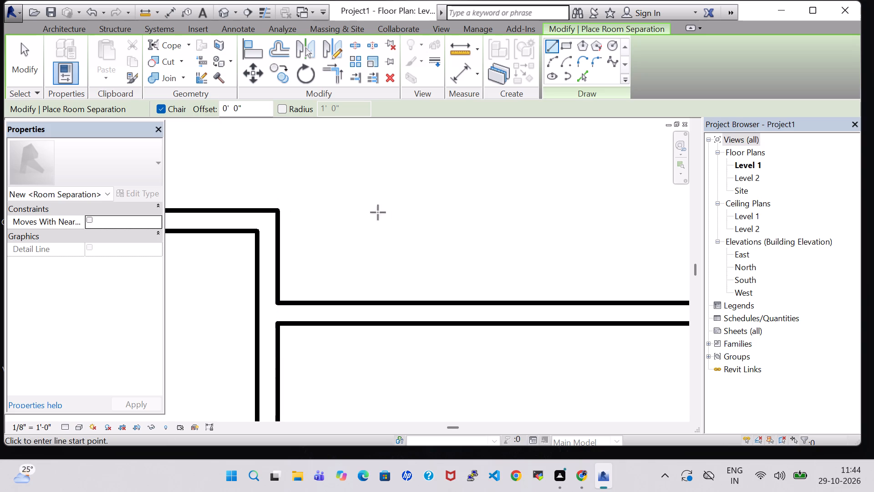
Draw room separation lines about 17'-10" horizontally from the outer wall corner and about 3'-2" down to the upper-right exterior wall corner.
{"action": "left_click", "coordinate": [278, 210]}
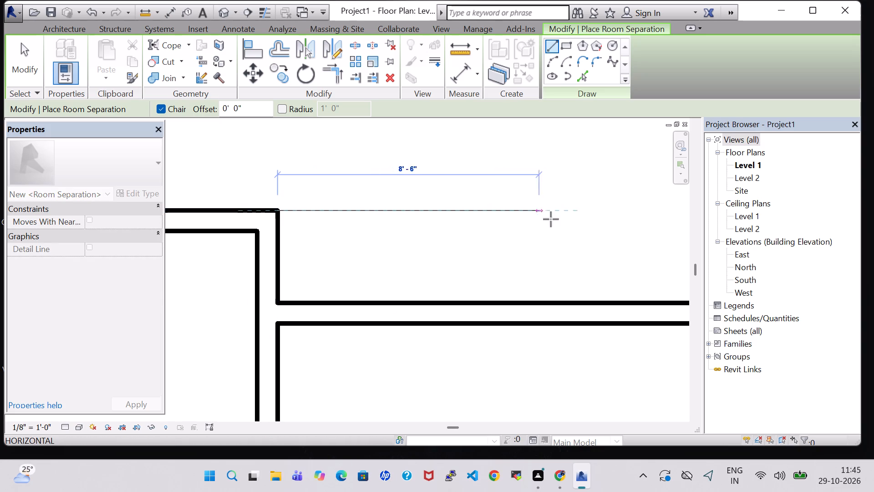
{"action": "middle_click_drag", "start_coordinate": [610, 218], "coordinate": [392, 218]}
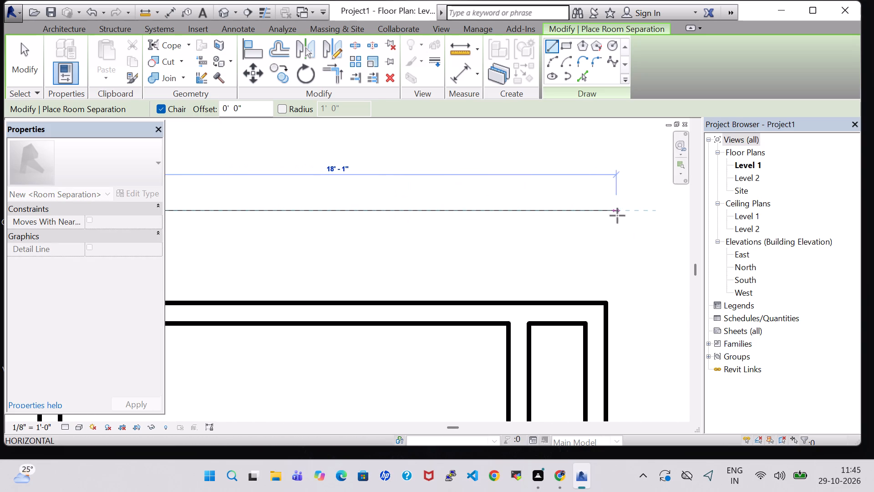
{"action": "scroll", "coordinate": [608, 211], "scroll_direction": "up", "scroll_amount": 1}
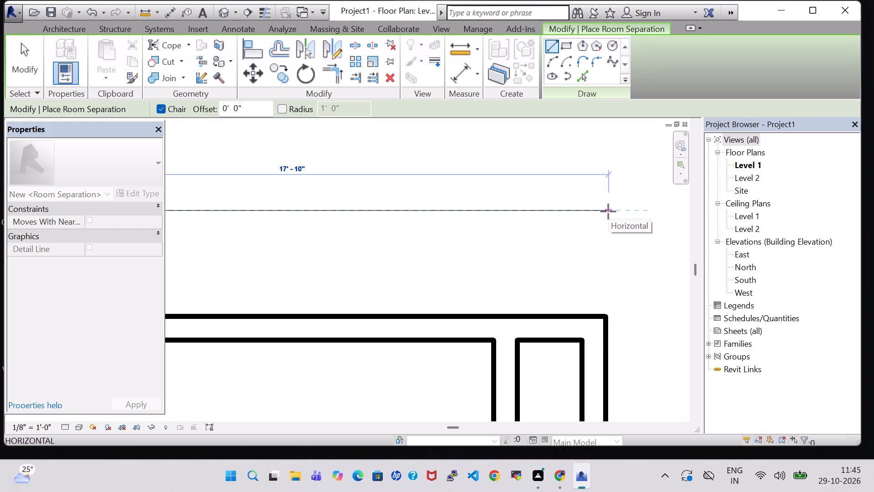
{"action": "left_click", "coordinate": [608, 211]}
{"action": "left_click", "coordinate": [609, 322]}
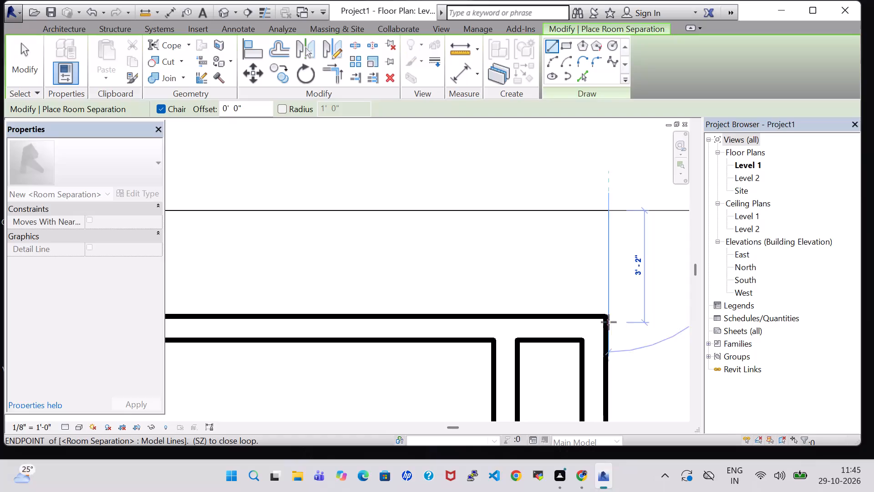
{"action": "key", "text": "Escape"}
{"action": "key", "text": "Escape"}
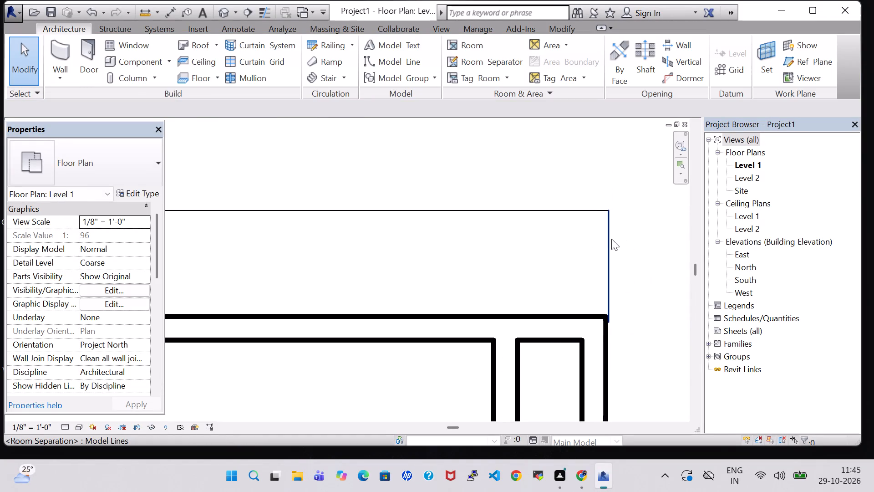
Nudge the vertical room separation line slightly left so it lines up with the outer face of the right exterior wall.
{"action": "left_click", "coordinate": [611, 239]}
{"action": "key", "text": "Left"}
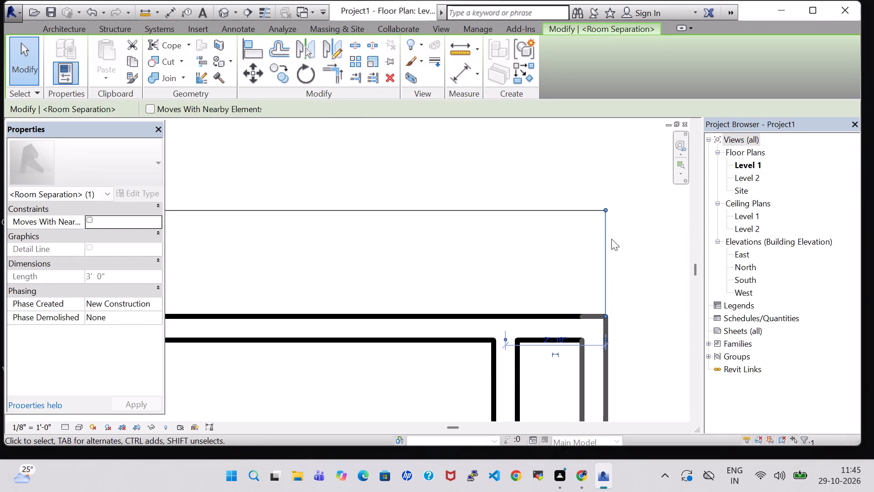
{"action": "left_click", "coordinate": [592, 178]}
Split the topmost horizontal wall at the left inner face of the narrow vertical strip beside the right exterior wall.
{"action": "scroll", "coordinate": [592, 178], "scroll_direction": "down", "scroll_amount": 4}
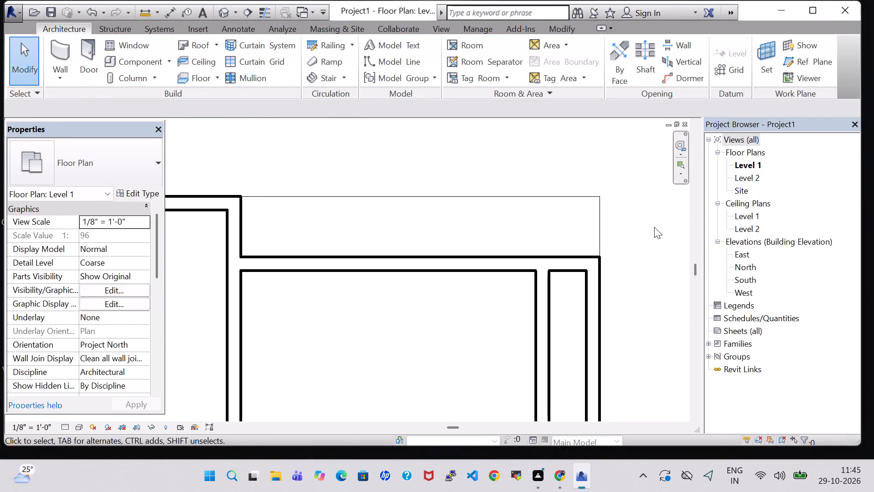
{"action": "middle_click_drag", "start_coordinate": [654, 227], "coordinate": [627, 206]}
{"action": "scroll", "coordinate": [627, 206], "scroll_direction": "down", "scroll_amount": 1}
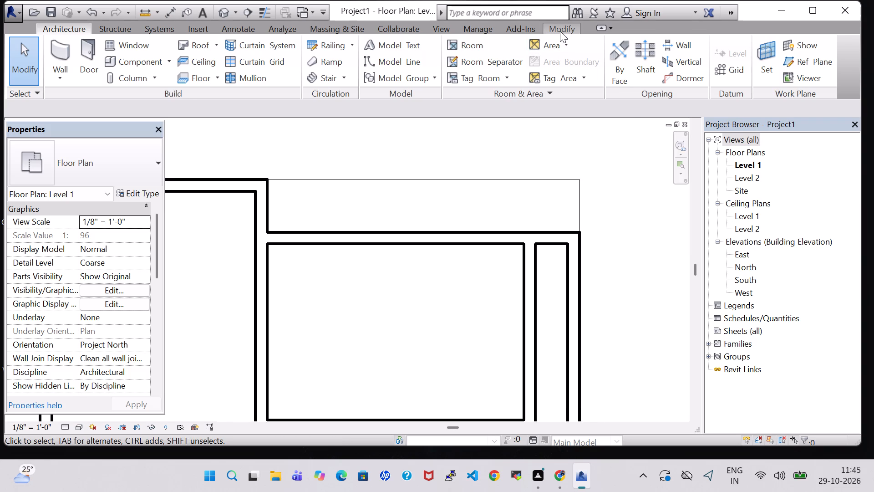
{"action": "left_click", "coordinate": [560, 31]}
{"action": "left_click", "coordinate": [351, 50]}
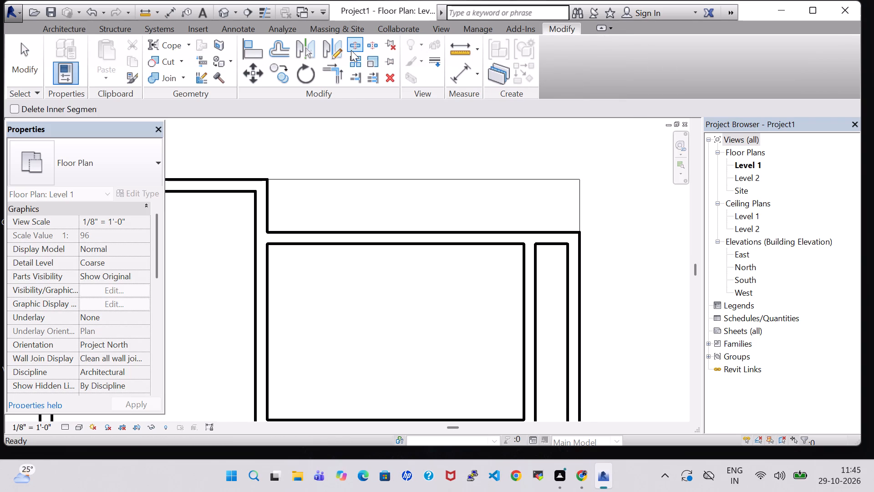
{"action": "scroll", "coordinate": [556, 278], "scroll_direction": "up", "scroll_amount": 6}
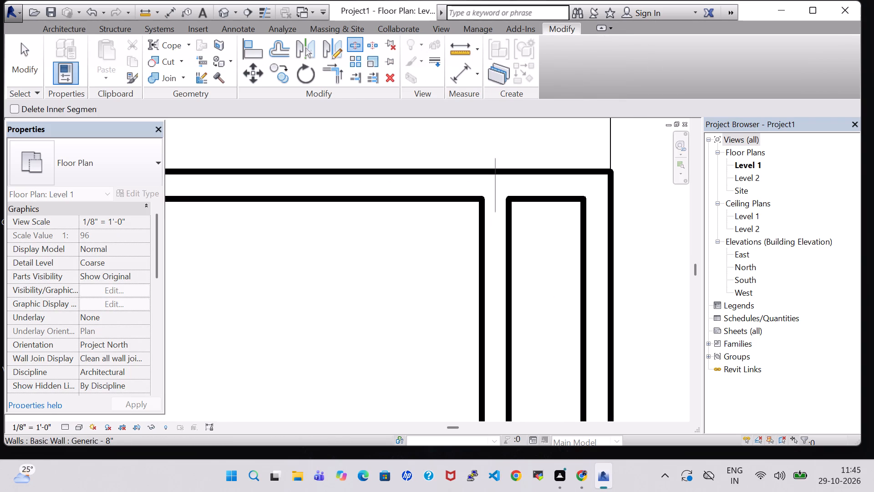
{"action": "left_click", "coordinate": [509, 182]}
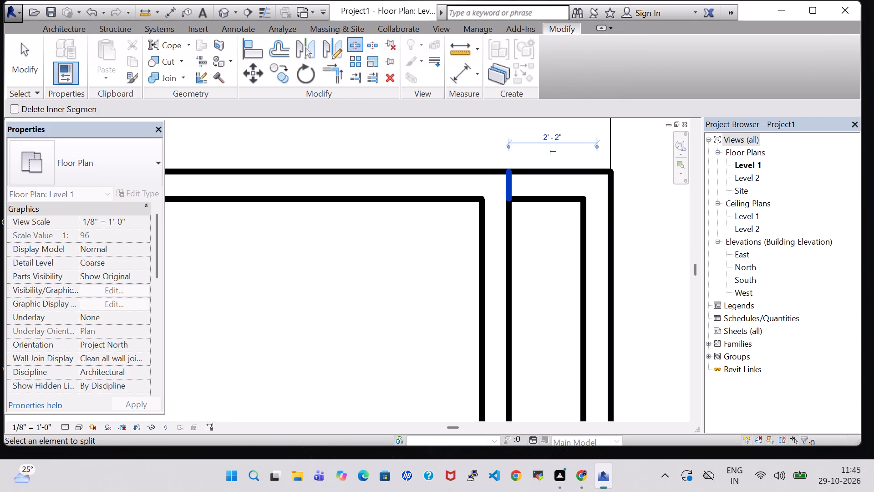
{"action": "key", "text": "Escape"}
{"action": "key", "text": "Escape"}
Delete the short horizontal wall segment that closes the top of the narrow vertical strip.
{"action": "left_click", "coordinate": [552, 192]}
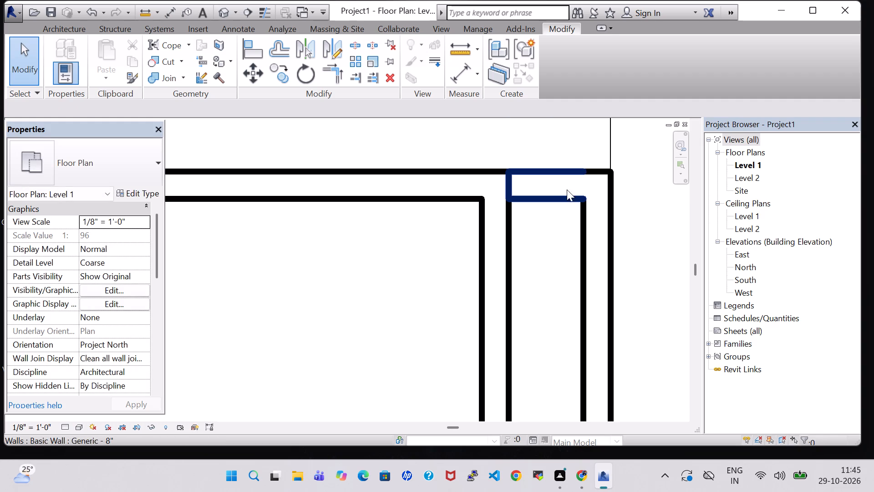
{"action": "left_click", "coordinate": [560, 182]}
{"action": "key", "text": "Delete"}
Start splitting the right exterior wall near the lower end of the narrow vertical strip.
{"action": "scroll", "coordinate": [560, 182], "scroll_direction": "down", "scroll_amount": 3}
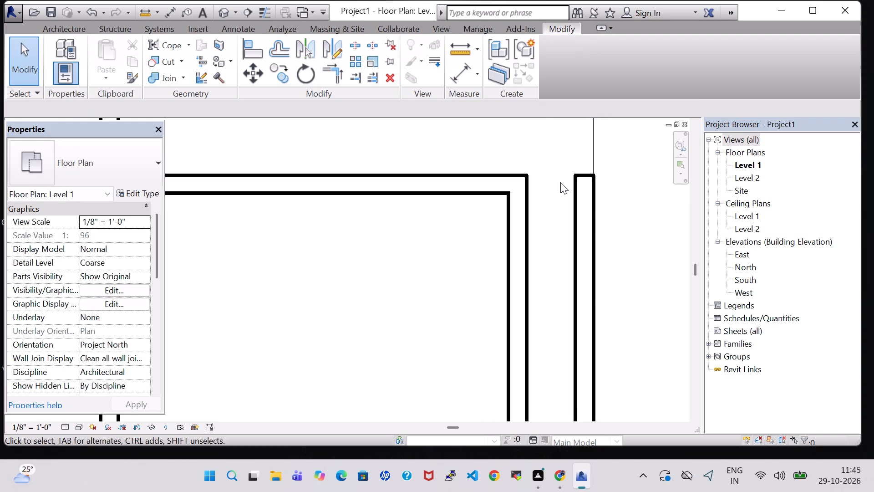
{"action": "scroll", "coordinate": [560, 182], "scroll_direction": "down", "scroll_amount": 1}
{"action": "scroll", "coordinate": [596, 210], "scroll_direction": "down", "scroll_amount": 4}
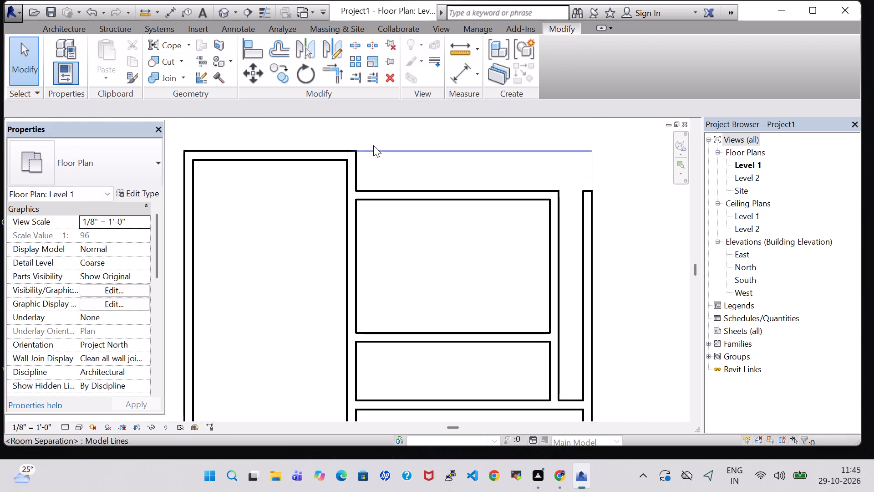
{"action": "left_click", "coordinate": [354, 42]}
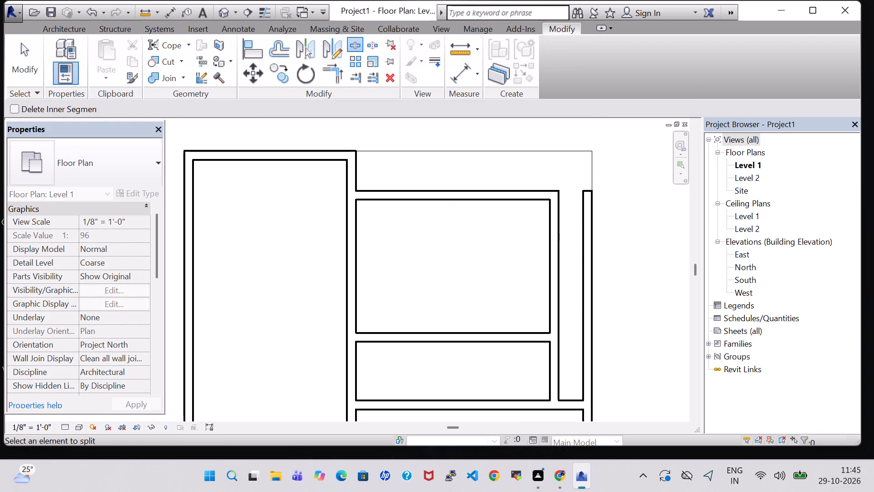
{"action": "middle_click_drag", "start_coordinate": [613, 289], "coordinate": [595, 231]}
{"action": "scroll", "coordinate": [577, 306], "scroll_direction": "up", "scroll_amount": 4}
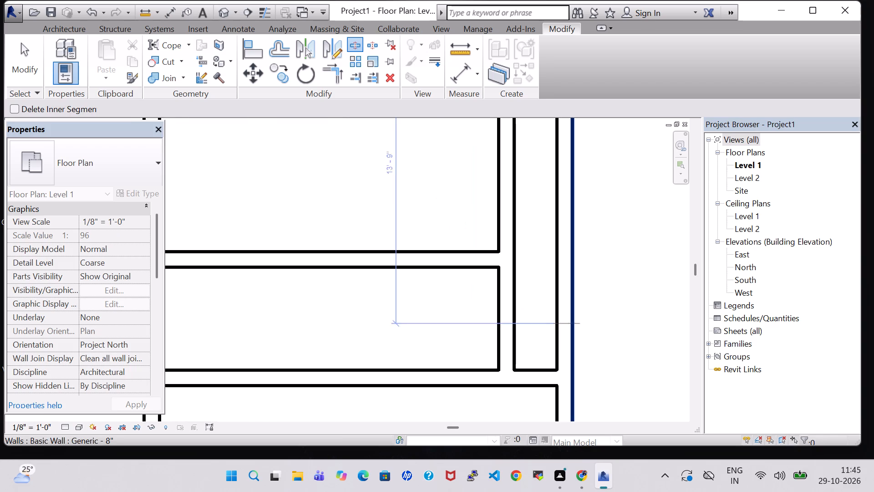
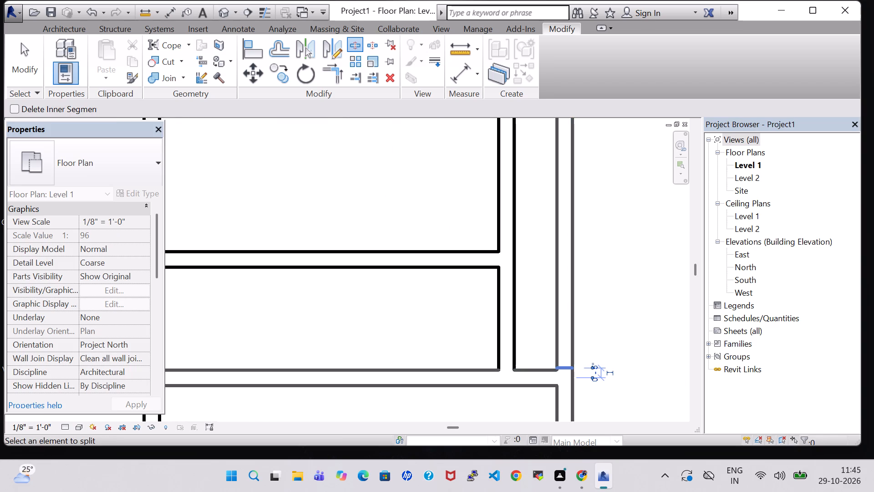
Delete the upper piece of the split right exterior wall that runs alongside the narrow vertical strip.
{"action": "key", "text": "Escape"}
{"action": "key", "text": "Escape"}
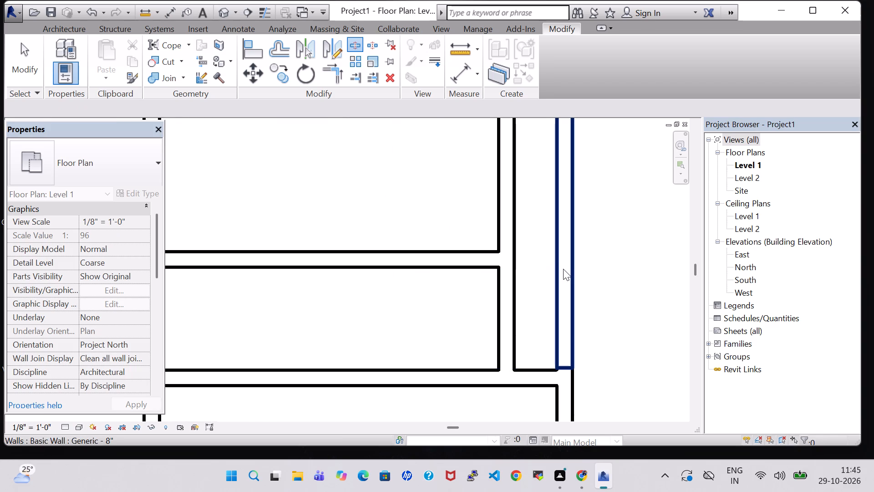
{"action": "left_click", "coordinate": [563, 269]}
{"action": "key", "text": "Delete"}
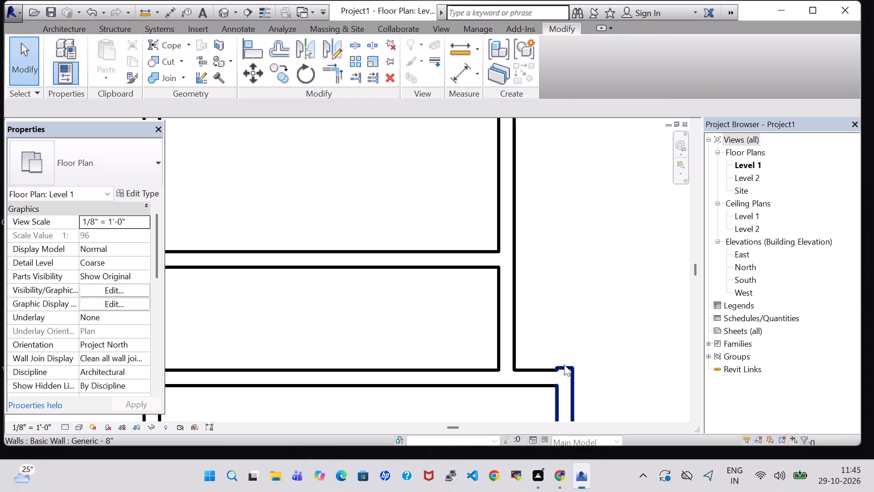
Nudge the remaining right exterior wall piece slightly down so its top end meets the adjoining horizontal wall at the corner.
{"action": "left_click", "coordinate": [564, 364]}
{"action": "key", "text": "Down"}
{"action": "left_click", "coordinate": [608, 331]}
Draw a vertical room separation line from the existing separation line's lower end down to the top outer corner of the right exterior wall.
{"action": "scroll", "coordinate": [602, 330], "scroll_direction": "down", "scroll_amount": 3}
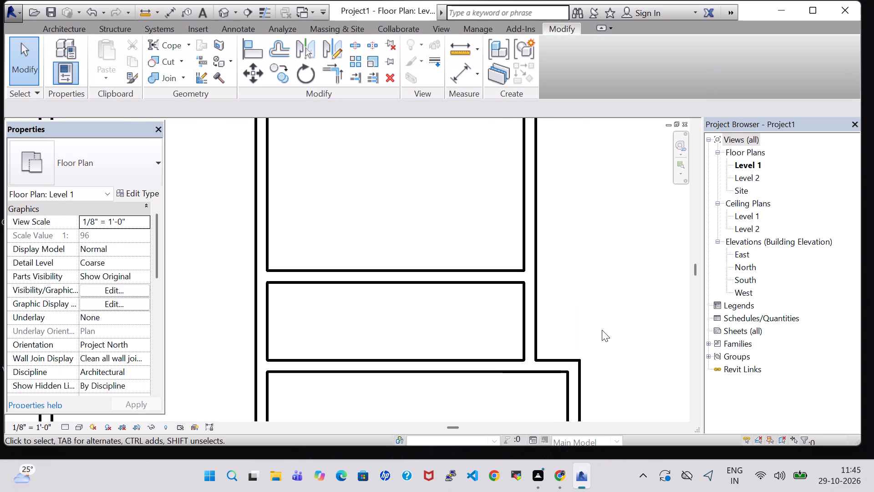
{"action": "scroll", "coordinate": [602, 330], "scroll_direction": "down", "scroll_amount": 2}
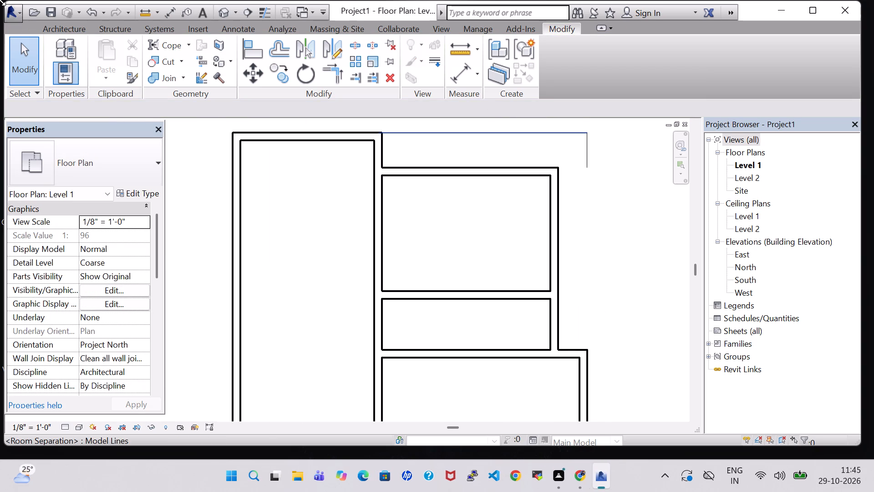
{"action": "left_click", "coordinate": [66, 32]}
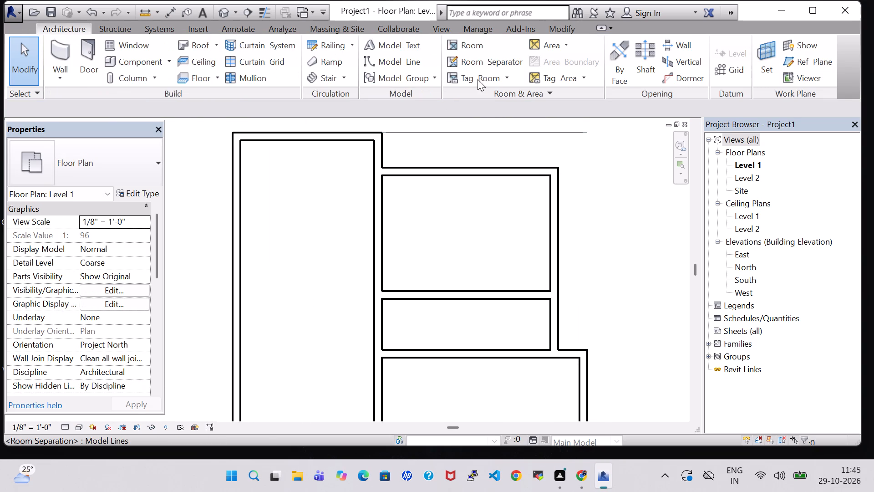
{"action": "left_click", "coordinate": [473, 66]}
{"action": "scroll", "coordinate": [619, 187], "scroll_direction": "up", "scroll_amount": 2}
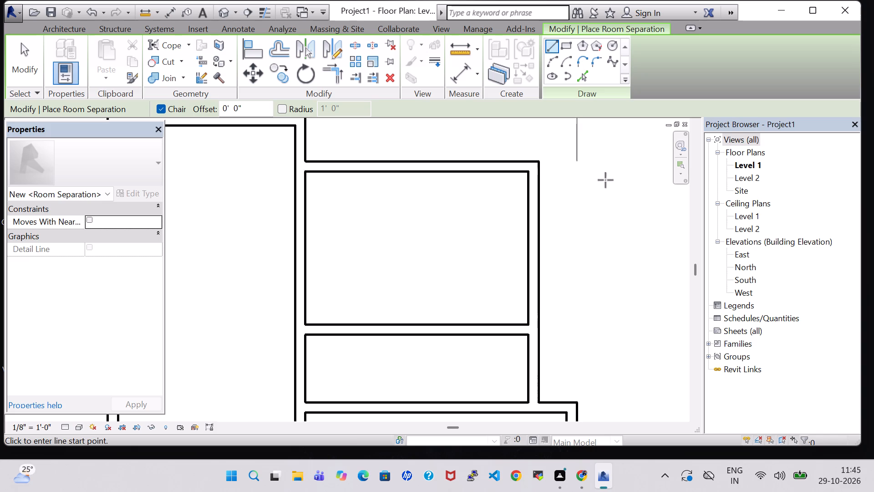
{"action": "left_click", "coordinate": [577, 160]}
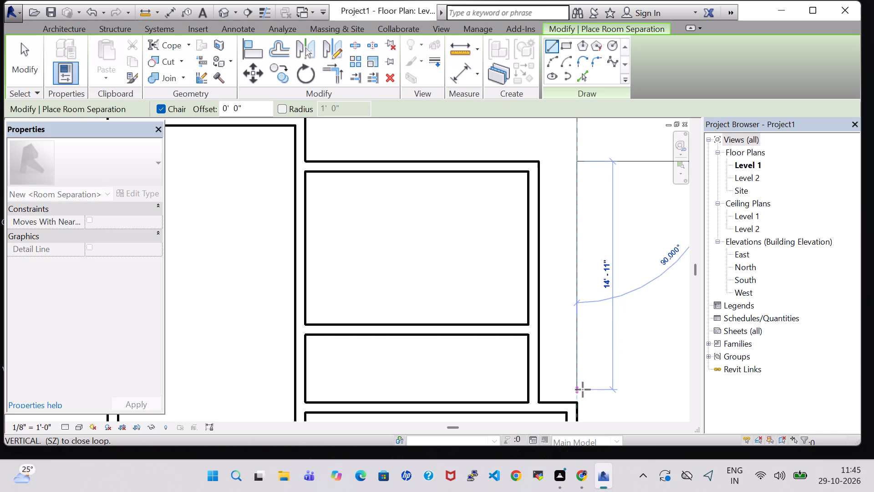
{"action": "left_click", "coordinate": [579, 401]}
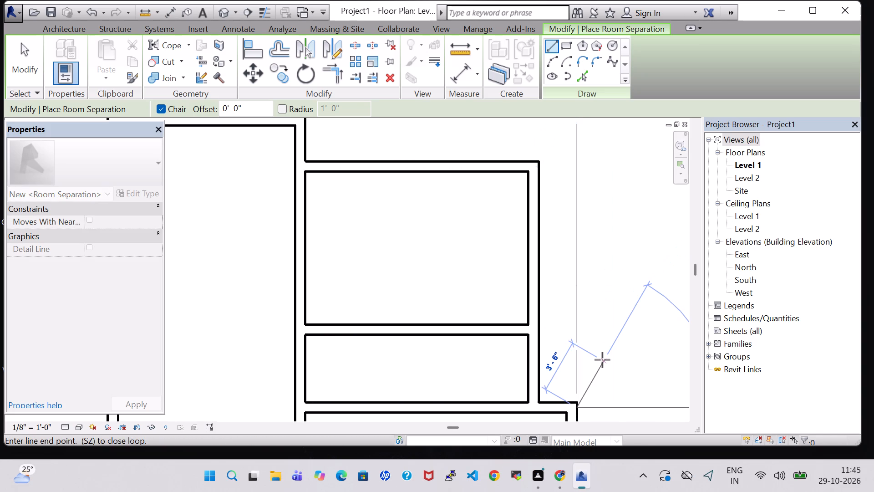
{"action": "key", "text": "Escape"}
{"action": "key", "text": "Escape"}
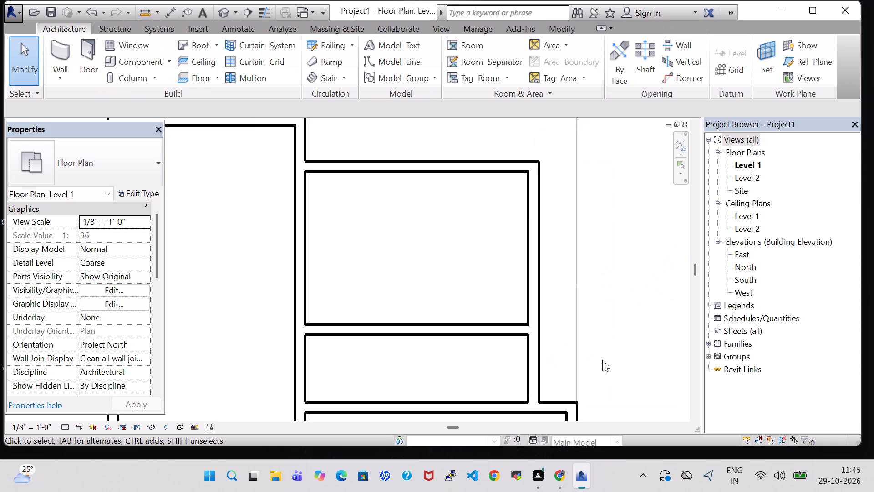
Start placing a new Generic - 8" wall in the lower part of the plan.
{"action": "scroll", "coordinate": [602, 360], "scroll_direction": "up", "scroll_amount": 1}
{"action": "scroll", "coordinate": [602, 360], "scroll_direction": "down", "scroll_amount": 2}
{"action": "middle_click_drag", "start_coordinate": [618, 343], "coordinate": [612, 296]}
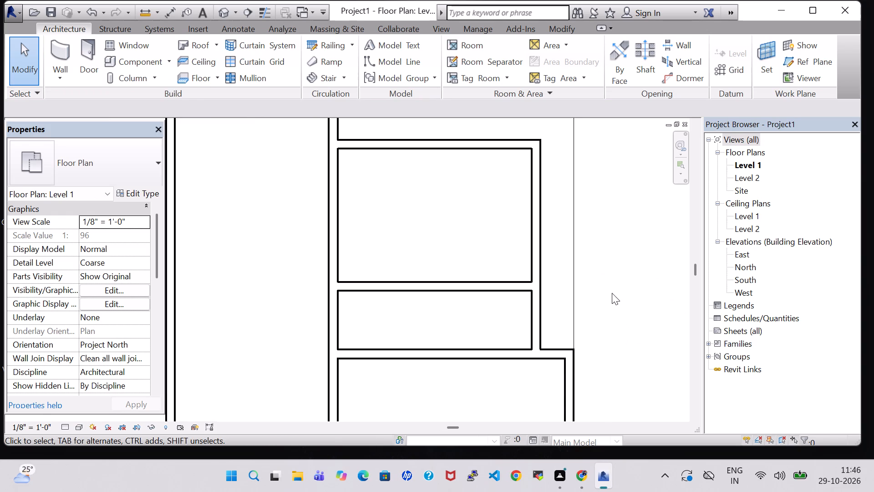
{"action": "scroll", "coordinate": [612, 293], "scroll_direction": "down", "scroll_amount": 3}
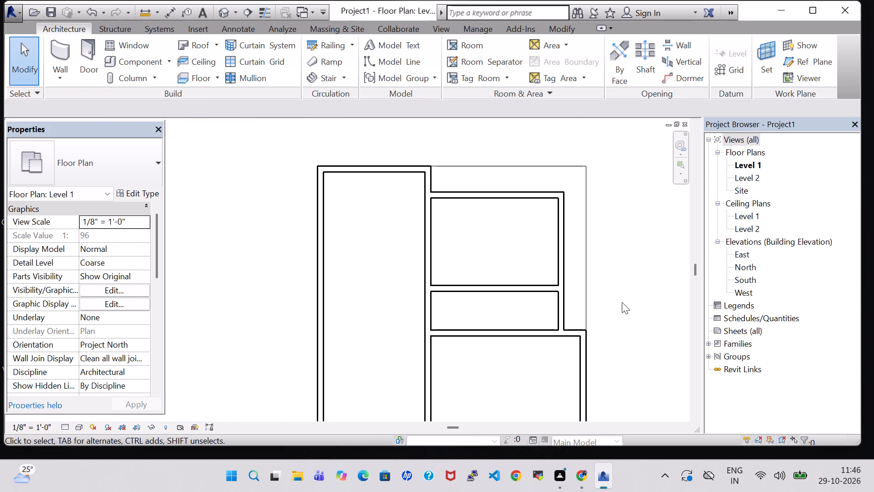
{"action": "middle_click_drag", "start_coordinate": [622, 302], "coordinate": [586, 289]}
{"action": "middle_click", "coordinate": [586, 289]}
{"action": "middle_click_drag", "start_coordinate": [587, 284], "coordinate": [587, 261]}
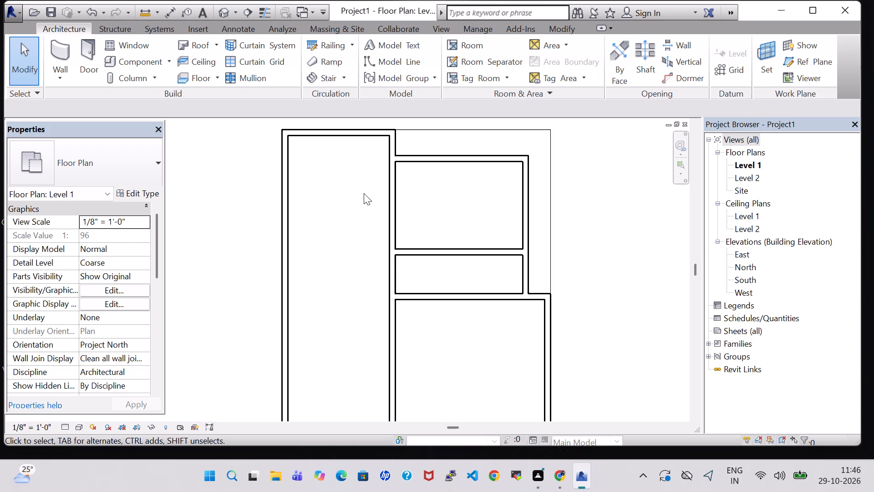
{"action": "scroll", "coordinate": [365, 200], "scroll_direction": "down", "scroll_amount": 1}
{"action": "left_click", "coordinate": [71, 44]}
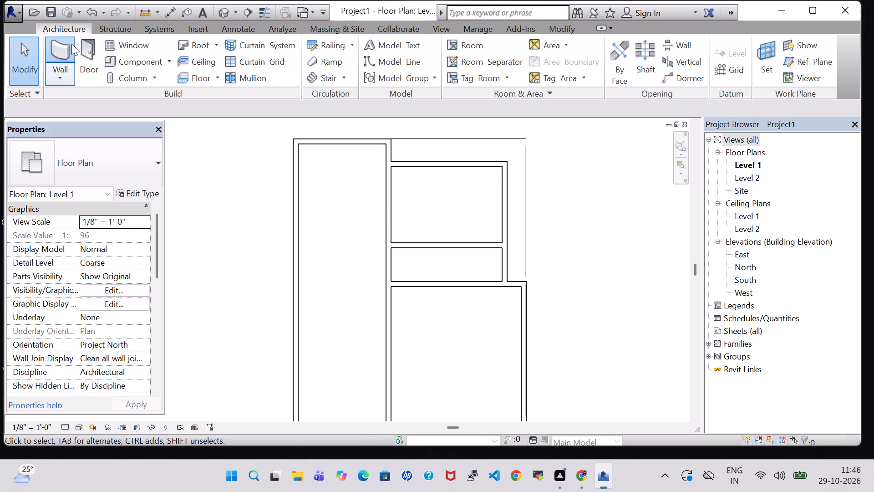
{"action": "middle_click_drag", "start_coordinate": [462, 331], "coordinate": [473, 231]}
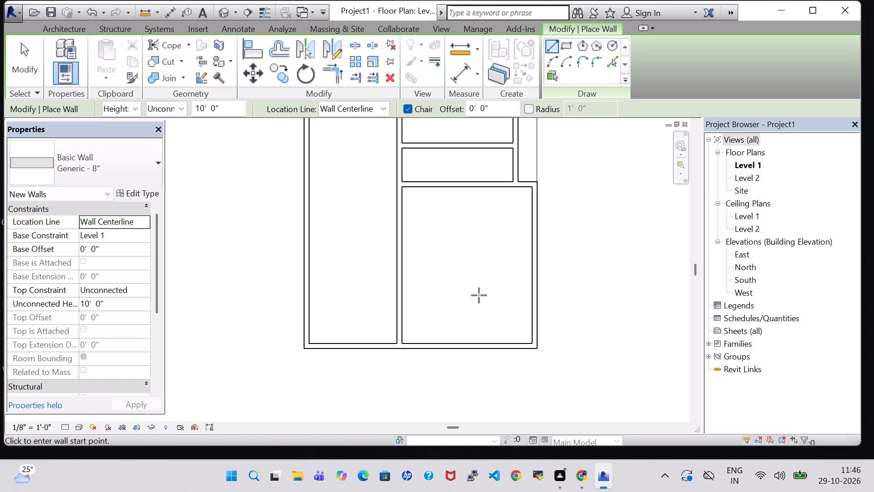
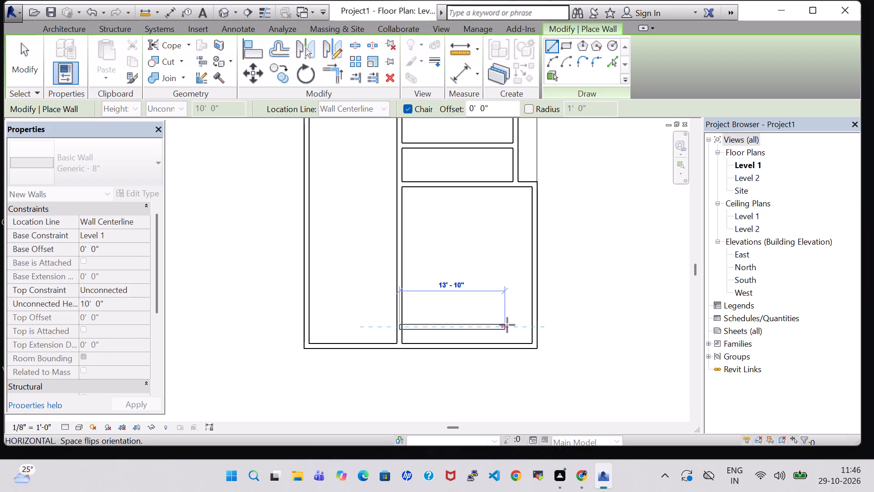
Complete the horizontal Generic - 8" wall across the lower-right room to the right exterior wall, about 2' 6" above the bottom exterior wall.
{"action": "left_click", "coordinate": [535, 325]}
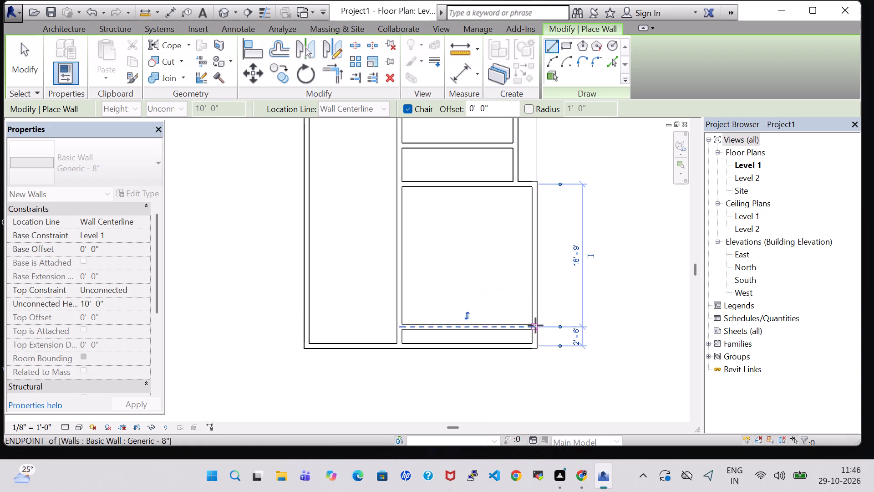
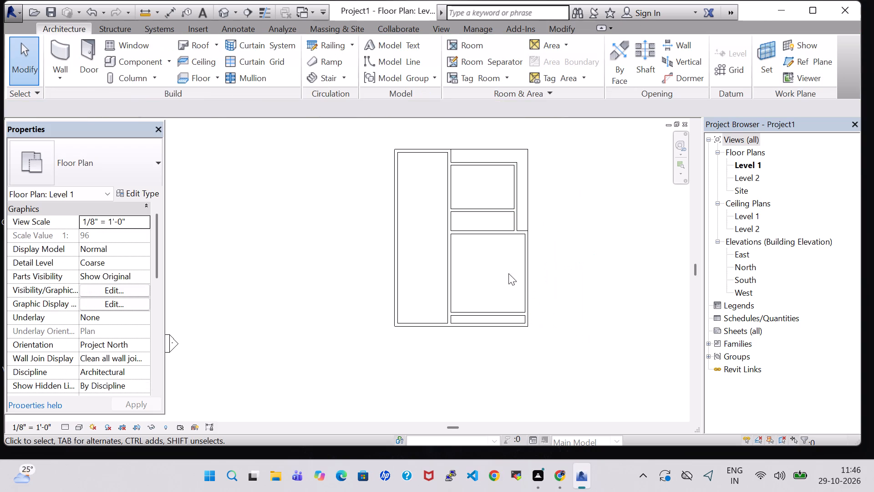
Start a vertical Generic - 8" wall upward from the lowest interior horizontal wall, aligned with the right wall of the two smaller rooms.
{"action": "scroll", "coordinate": [503, 241], "scroll_direction": "up", "scroll_amount": 3}
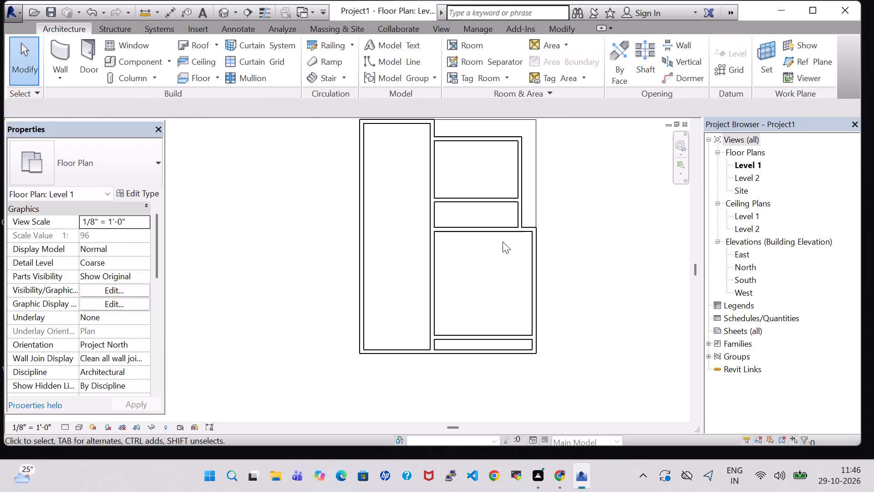
{"action": "left_click", "coordinate": [56, 43]}
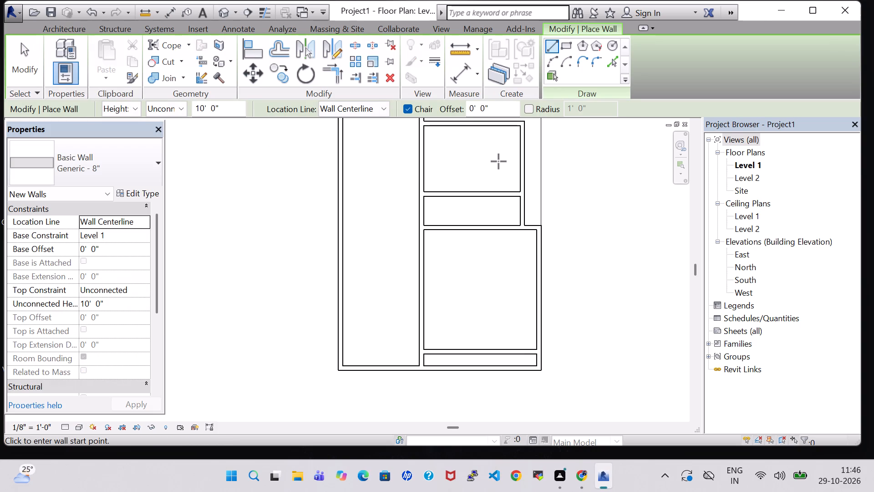
{"action": "left_click", "coordinate": [521, 353]}
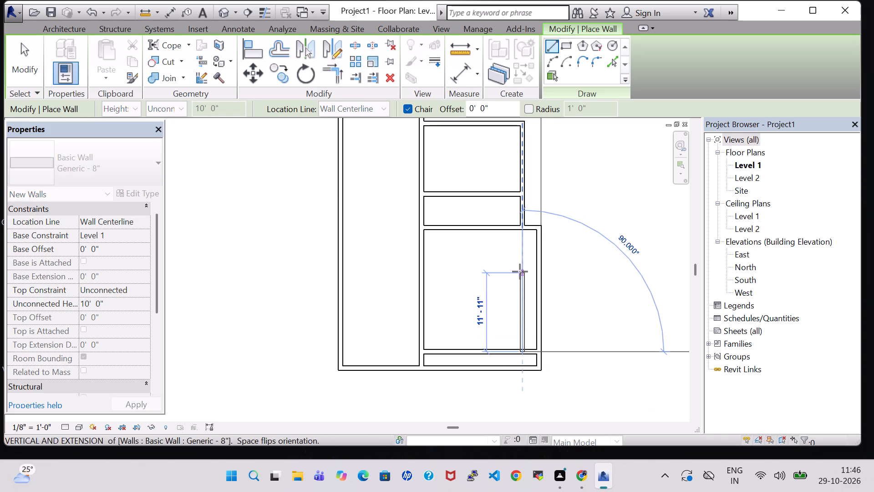
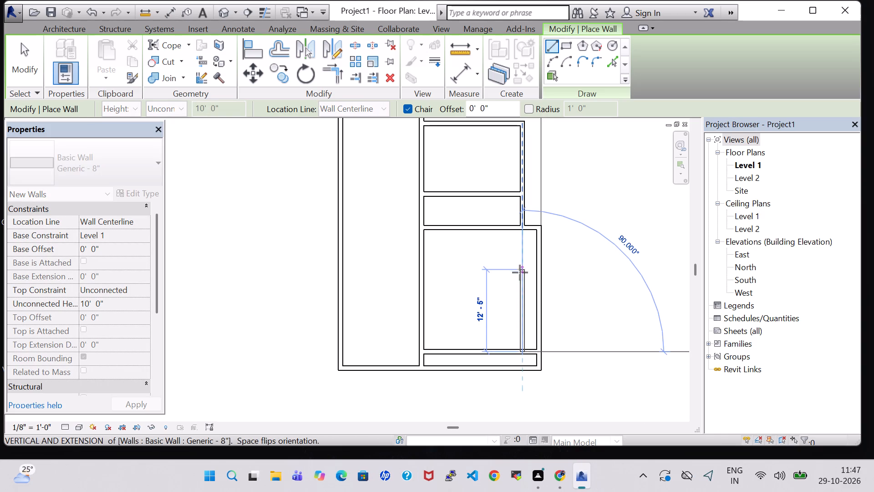
Finish the vertical Generic - 8" wall about 18' - 9" long at the horizontal wall below the two smaller rooms.
{"action": "left_click", "coordinate": [524, 230]}
{"action": "key", "text": "Escape"}
{"action": "key", "text": "Escape"}
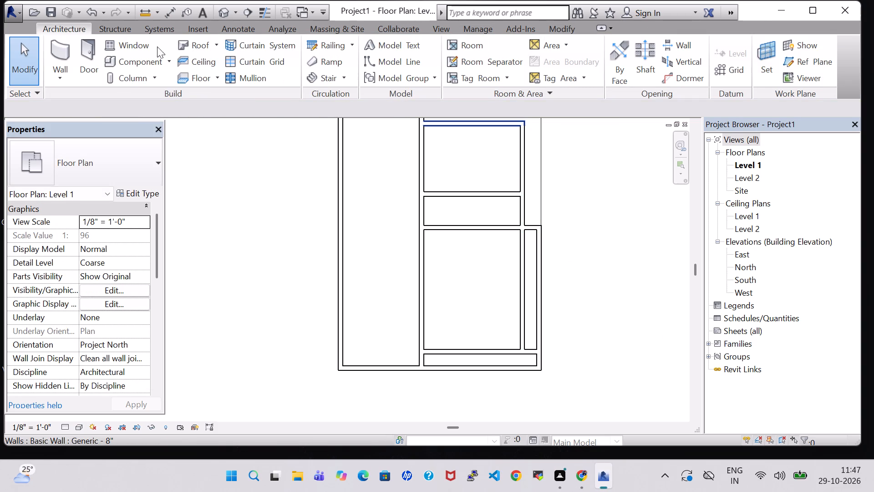
Start another straight Generic - 8" wall on Level 1.
{"action": "left_click", "coordinate": [61, 46]}
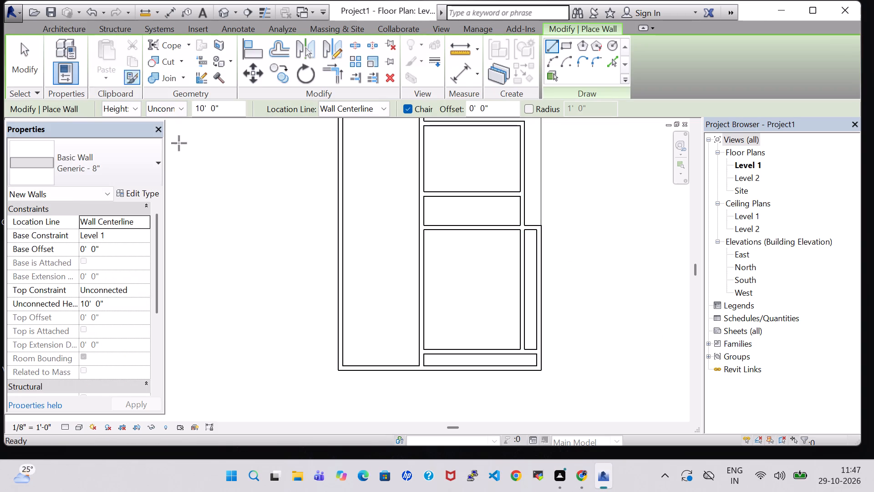
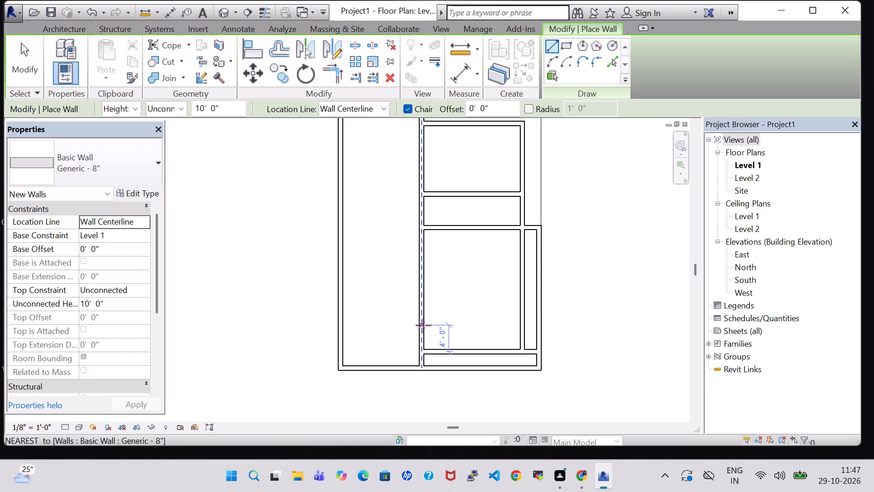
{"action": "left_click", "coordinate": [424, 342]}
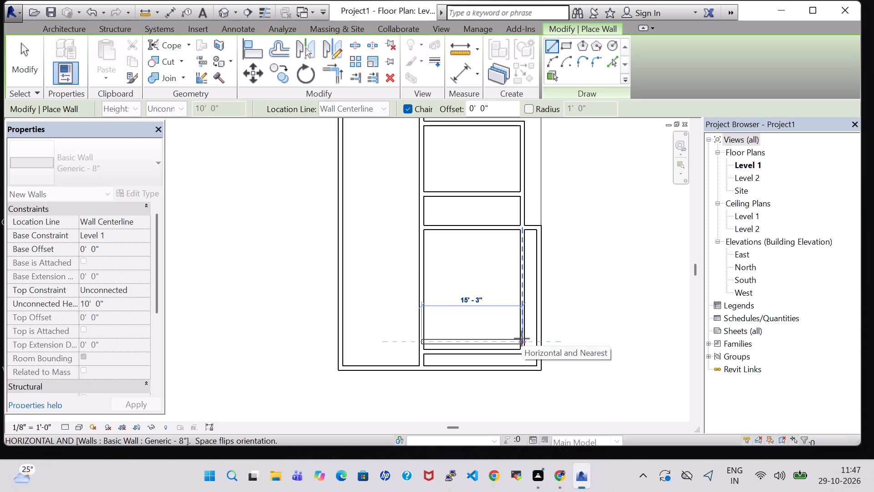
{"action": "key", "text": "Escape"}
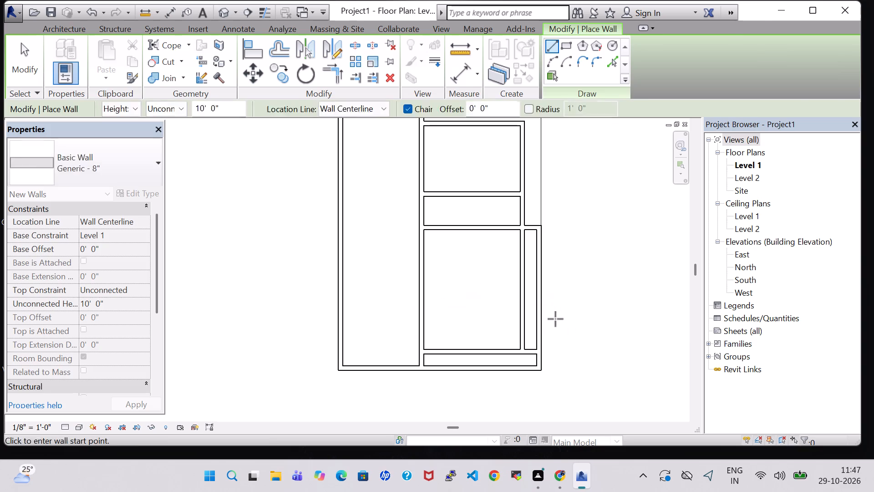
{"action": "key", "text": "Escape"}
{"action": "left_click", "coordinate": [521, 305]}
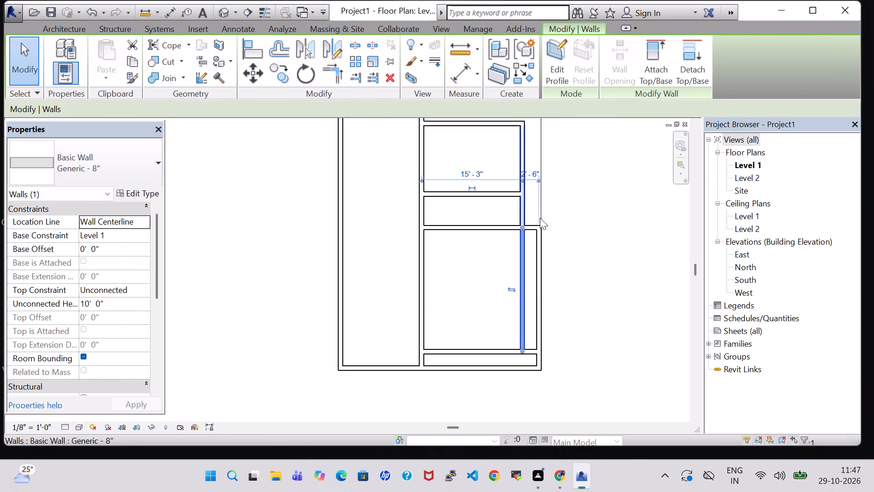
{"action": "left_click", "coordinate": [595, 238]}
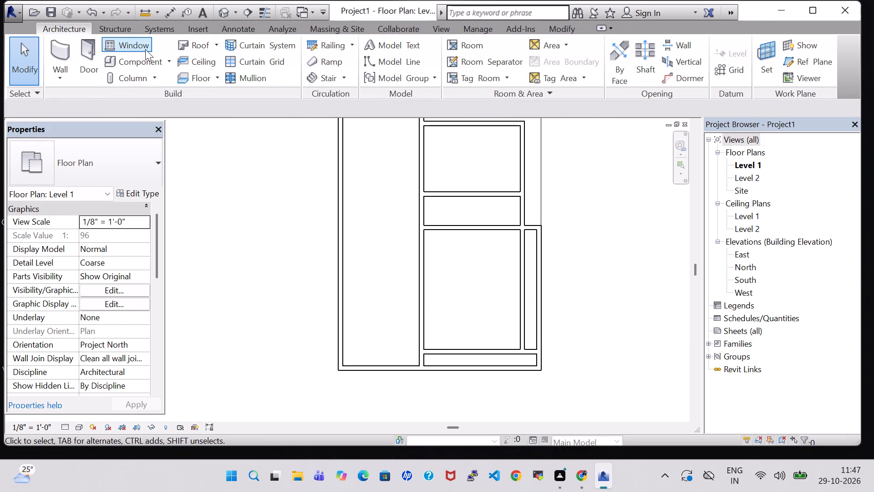
Start a new straight Generic - 8" wall on Level 1.
{"action": "left_click", "coordinate": [62, 54]}
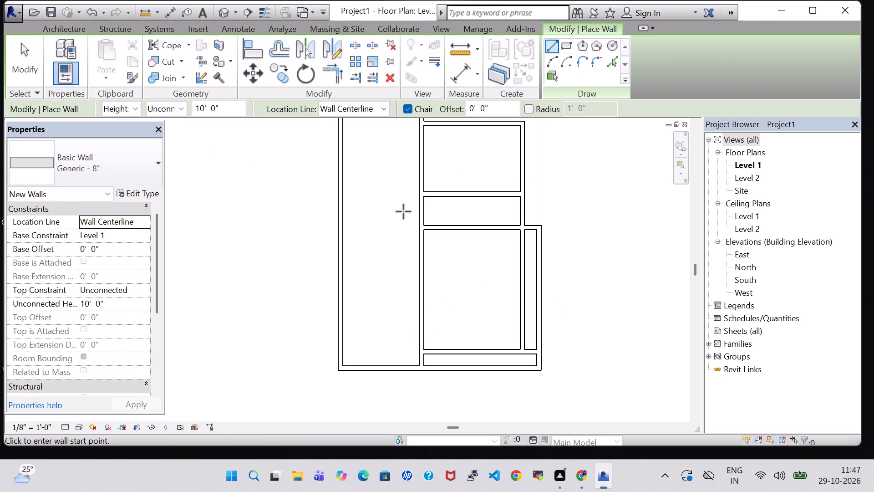
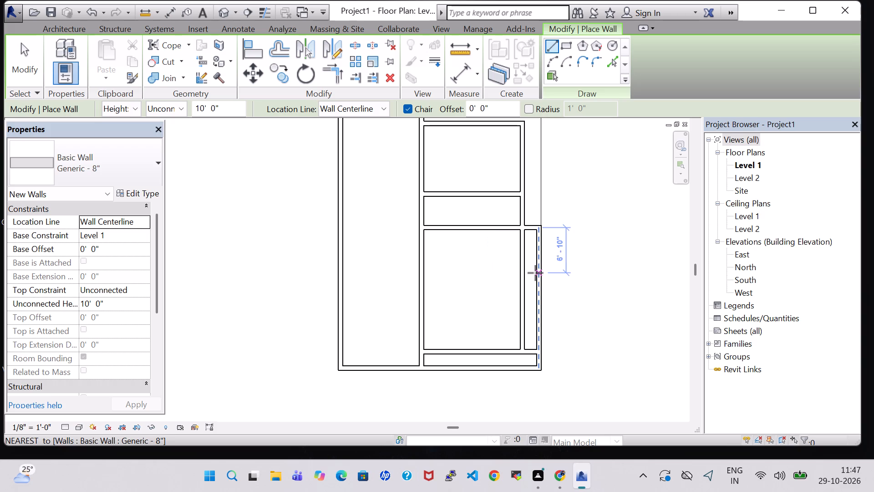
Finish a horizontal Generic - 8" wall about 2'-6" long across the narrow lower-right strip, about 6'-10" below its top wall.
{"action": "left_click", "coordinate": [537, 273]}
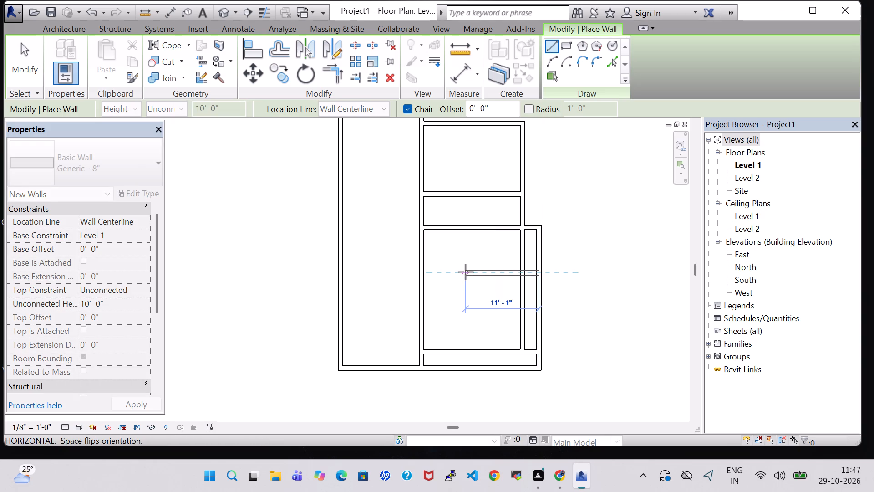
{"action": "left_click", "coordinate": [520, 270]}
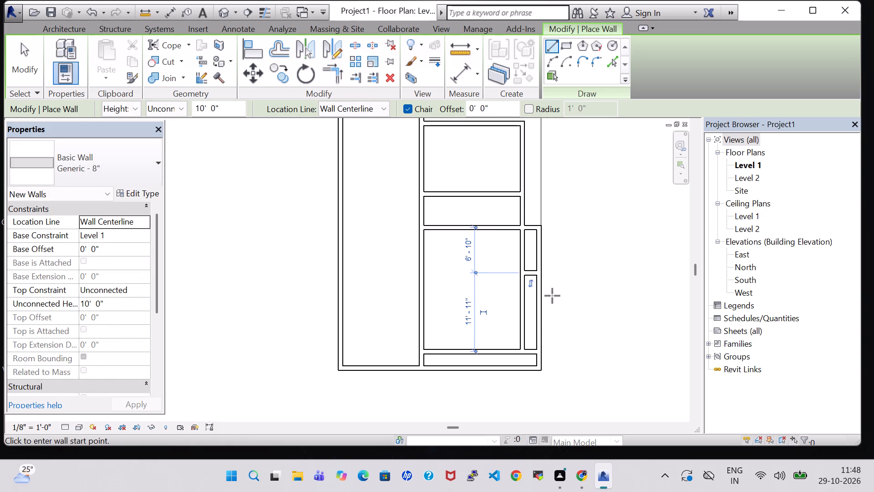
{"action": "key", "text": "Escape"}
{"action": "key", "text": "Escape"}
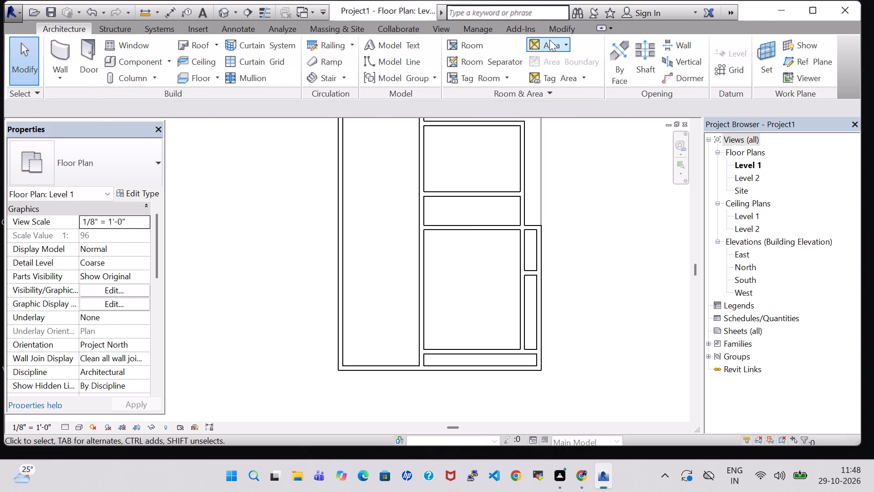
Split the narrow strip's inner vertical wall below its top wall and at the short cross wall, and delete the upper segment and leftover stub.
{"action": "left_click", "coordinate": [564, 32]}
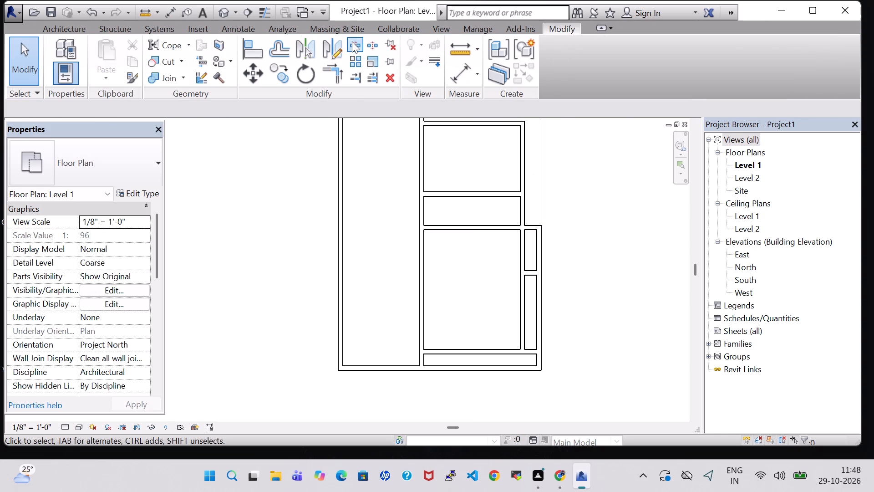
{"action": "left_click", "coordinate": [352, 41]}
{"action": "scroll", "coordinate": [540, 254], "scroll_direction": "up", "scroll_amount": 6}
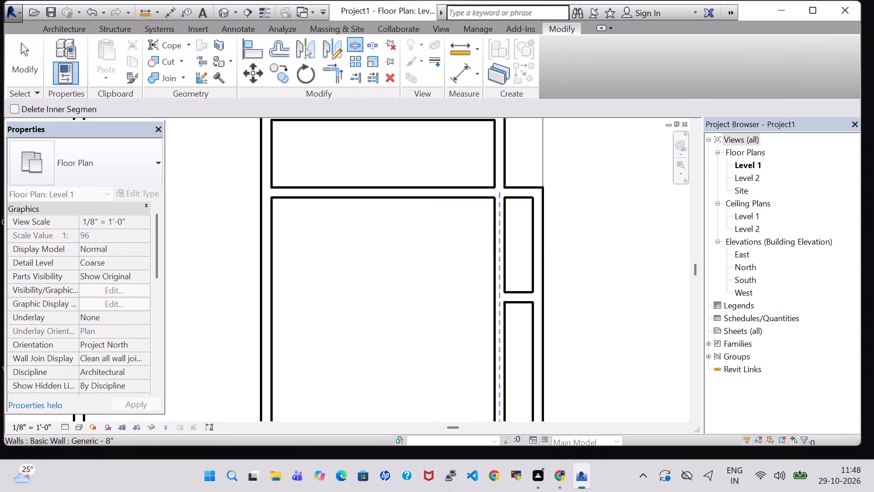
{"action": "scroll", "coordinate": [497, 201], "scroll_direction": "up", "scroll_amount": 4}
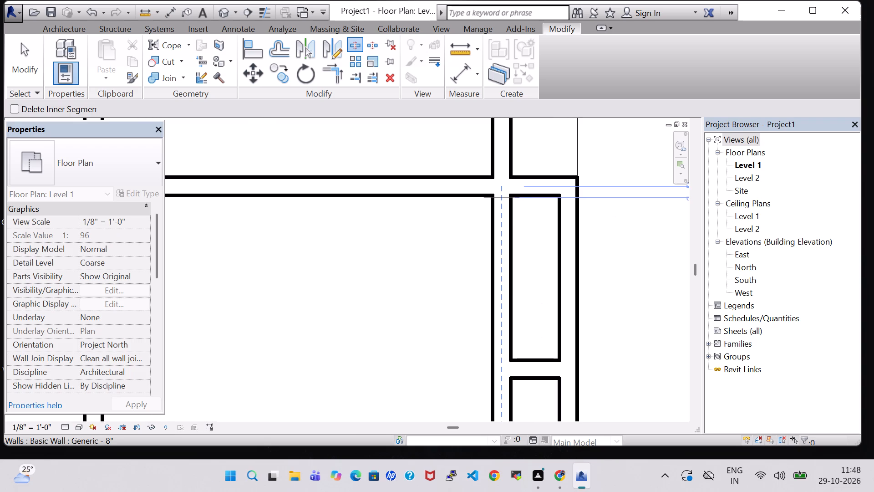
{"action": "left_click", "coordinate": [501, 198]}
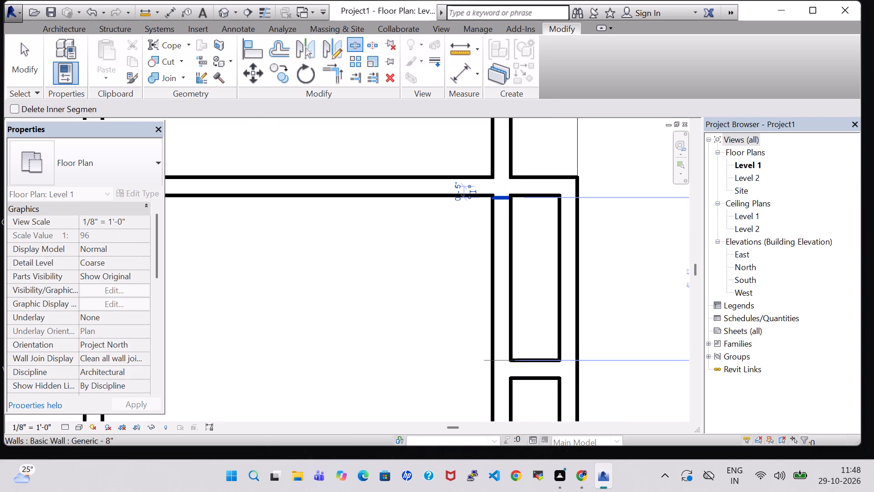
{"action": "left_click", "coordinate": [496, 360]}
{"action": "key", "text": "Escape"}
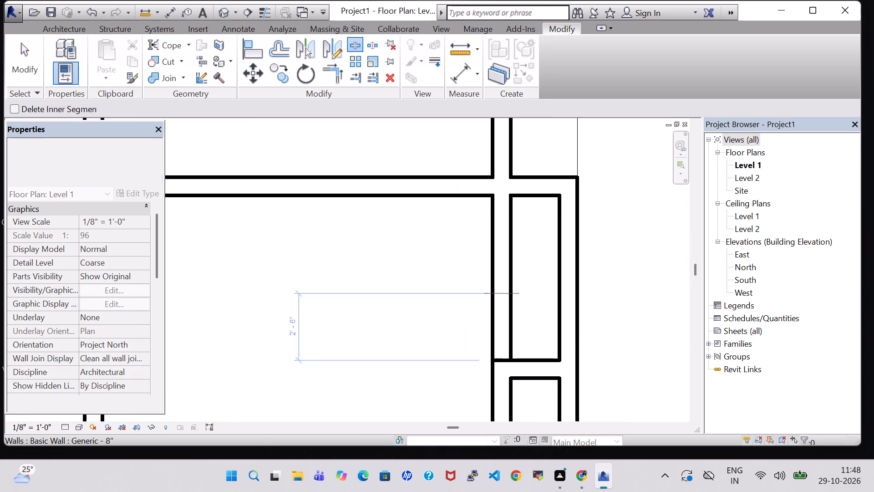
{"action": "key", "text": "Escape"}
{"action": "left_click", "coordinate": [506, 294]}
{"action": "key", "text": "Delete"}
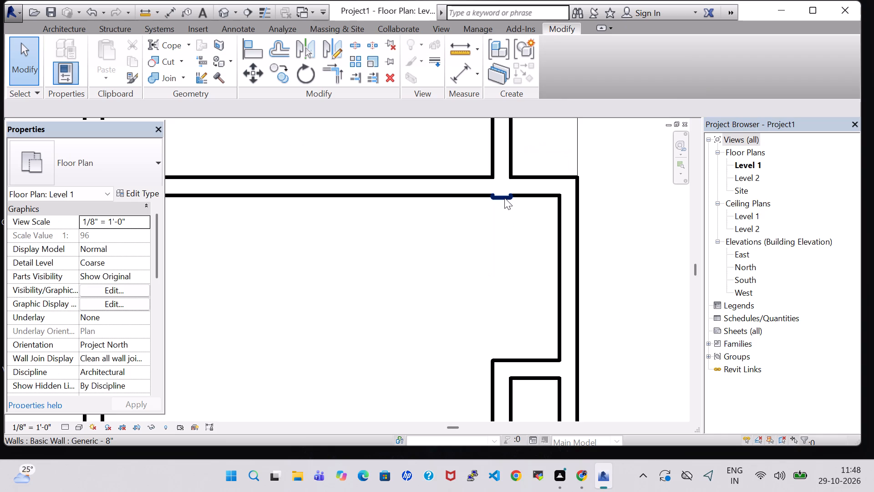
{"action": "left_click", "coordinate": [504, 198]}
{"action": "key", "text": "Delete"}
Split the outer right wall at the short cross wall's lower face and delete the segment below it.
{"action": "scroll", "coordinate": [614, 236], "scroll_direction": "down", "scroll_amount": 3}
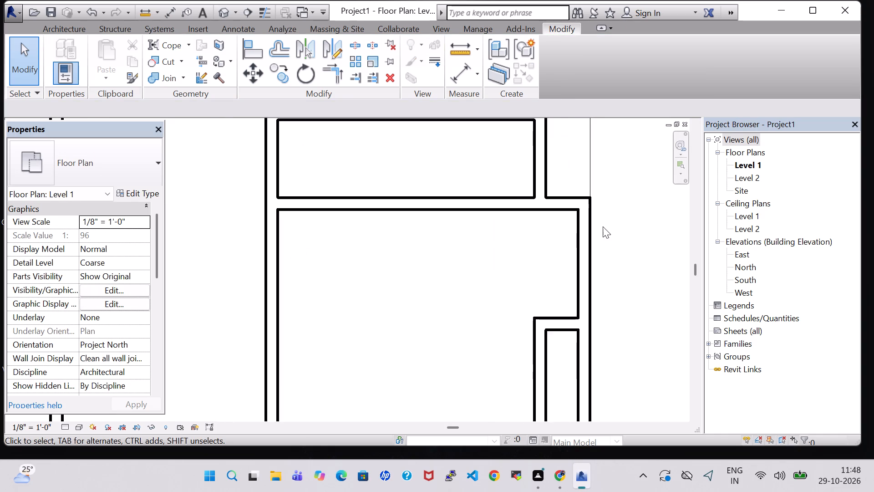
{"action": "scroll", "coordinate": [603, 226], "scroll_direction": "down", "scroll_amount": 2}
{"action": "left_click", "coordinate": [362, 42]}
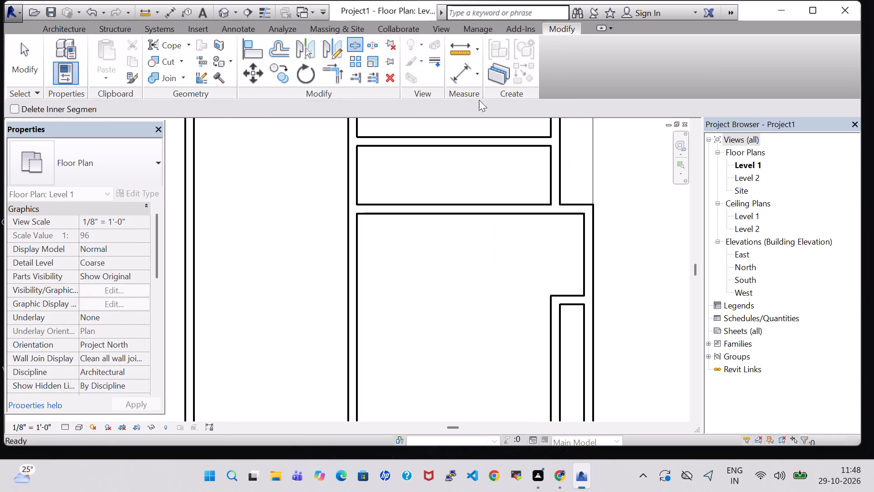
{"action": "scroll", "coordinate": [608, 289], "scroll_direction": "up", "scroll_amount": 4}
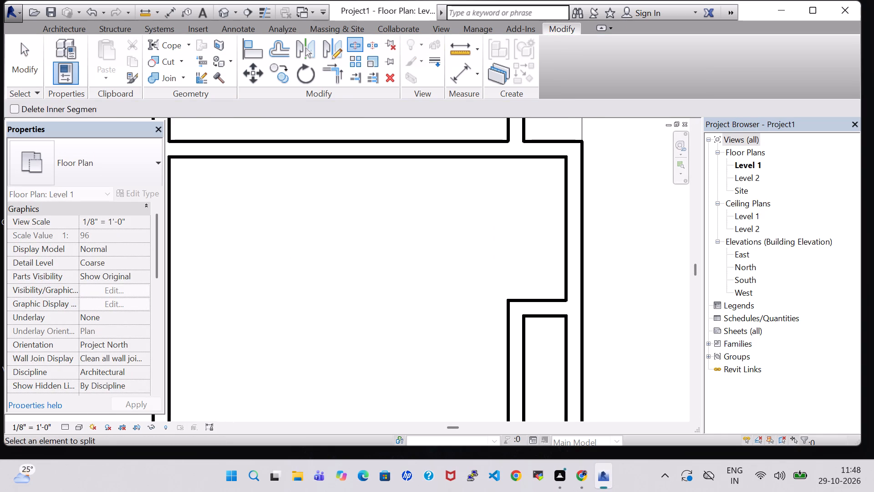
{"action": "left_click", "coordinate": [577, 318]}
{"action": "scroll", "coordinate": [590, 329], "scroll_direction": "down", "scroll_amount": 2}
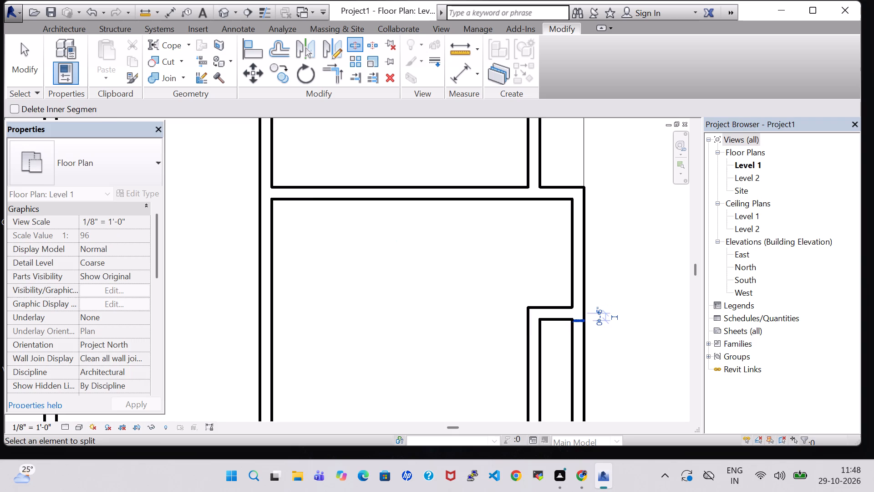
{"action": "scroll", "coordinate": [590, 329], "scroll_direction": "down", "scroll_amount": 1}
{"action": "middle_click_drag", "start_coordinate": [591, 333], "coordinate": [574, 256]}
{"action": "scroll", "coordinate": [584, 406], "scroll_direction": "up", "scroll_amount": 4}
{"action": "scroll", "coordinate": [608, 309], "scroll_direction": "down", "scroll_amount": 1}
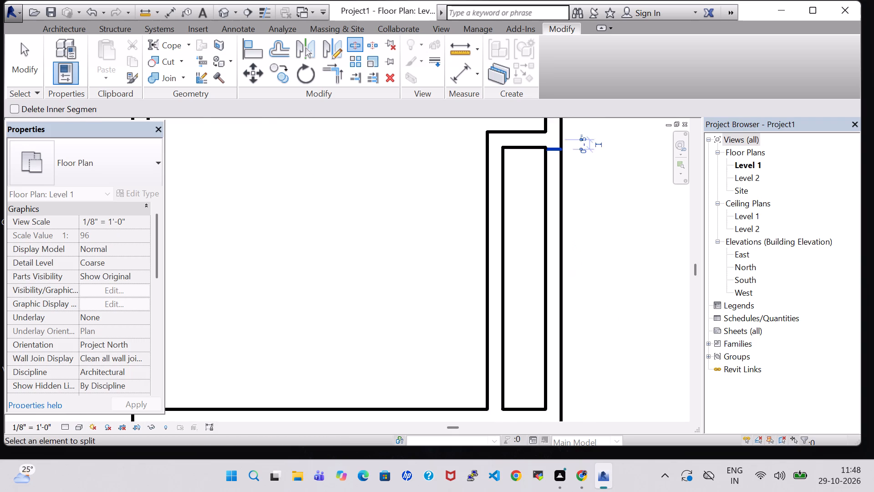
{"action": "scroll", "coordinate": [609, 288], "scroll_direction": "down", "scroll_amount": 2}
{"action": "middle_click_drag", "start_coordinate": [609, 287], "coordinate": [595, 241]}
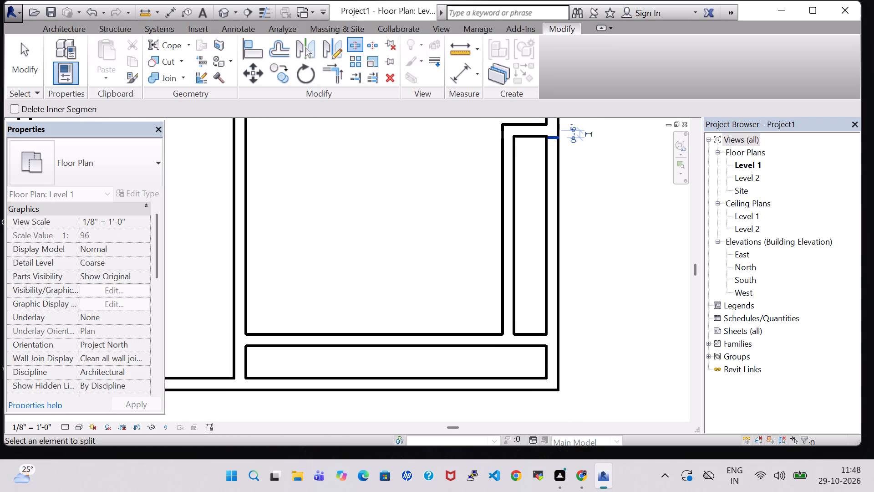
{"action": "scroll", "coordinate": [595, 238], "scroll_direction": "down", "scroll_amount": 4}
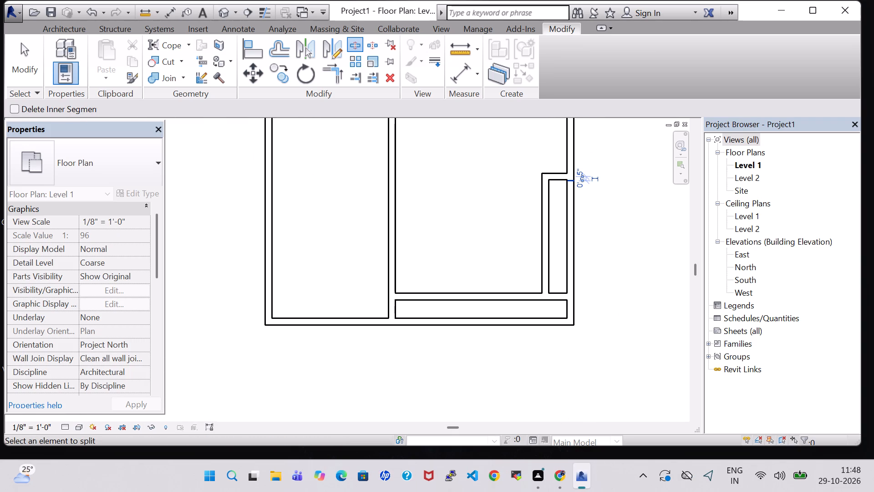
{"action": "key", "text": "Escape"}
{"action": "key", "text": "Escape"}
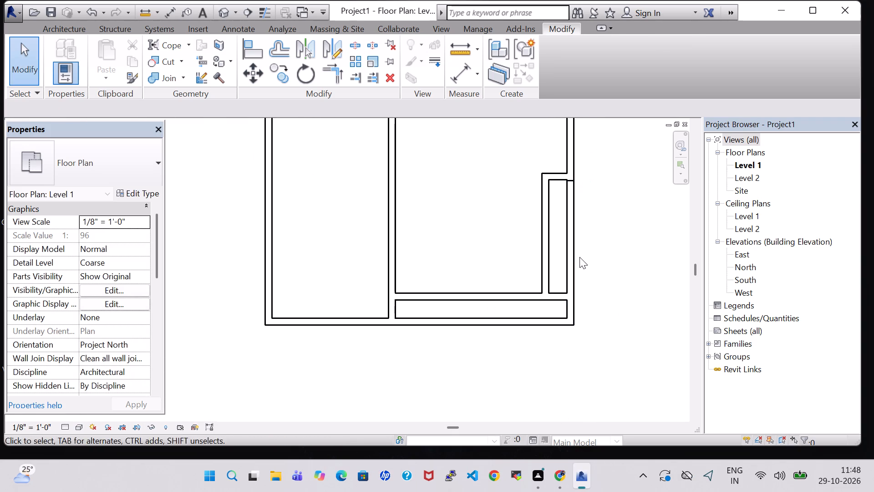
{"action": "left_click", "coordinate": [574, 257]}
{"action": "key", "text": "Delete"}
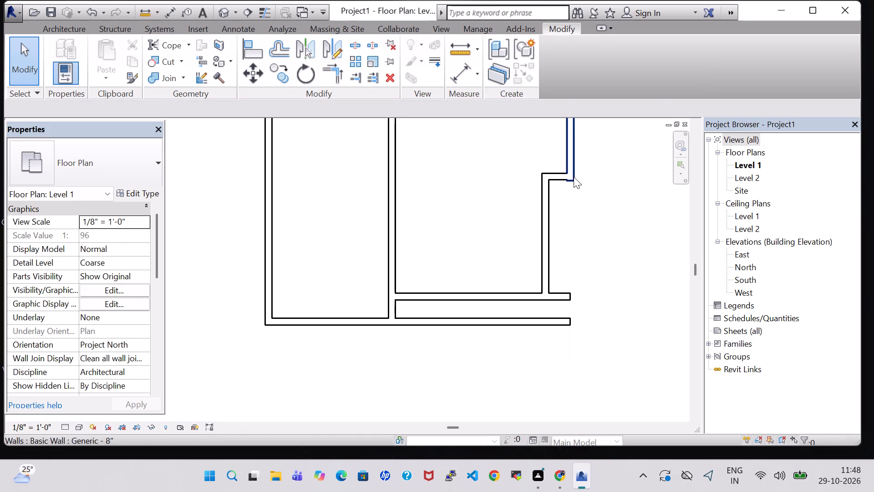
Nudge the remaining outer right wall segment upward to form a clean corner with the short cross wall.
{"action": "left_click", "coordinate": [573, 179]}
{"action": "left_click", "coordinate": [583, 196]}
{"action": "left_click", "coordinate": [573, 183]}
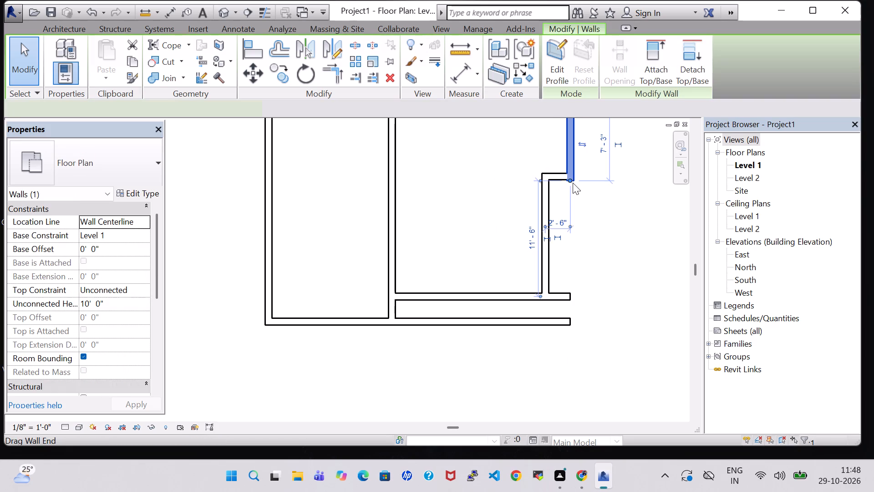
{"action": "key", "text": "Up"}
{"action": "left_click", "coordinate": [593, 202]}
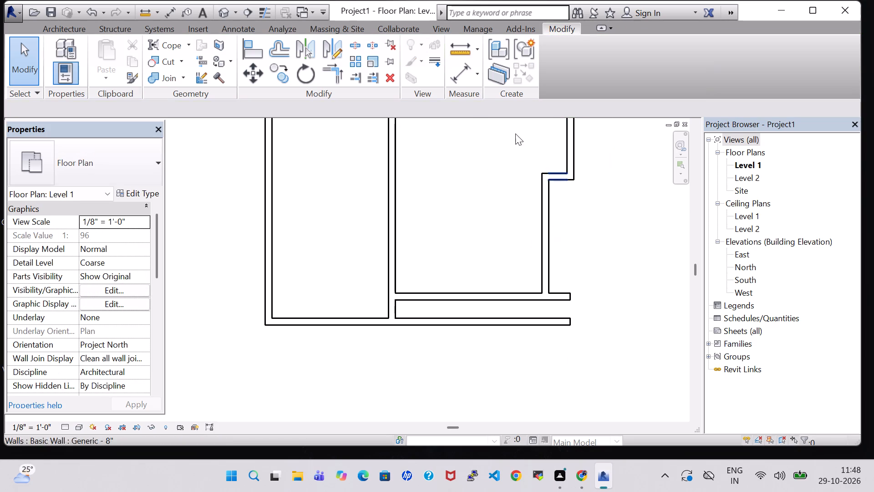
Split the horizontal wall above the bottom strip at the inner vertical wall's outer face and delete the overhanging piece, about 2'-2" long.
{"action": "left_click", "coordinate": [356, 47]}
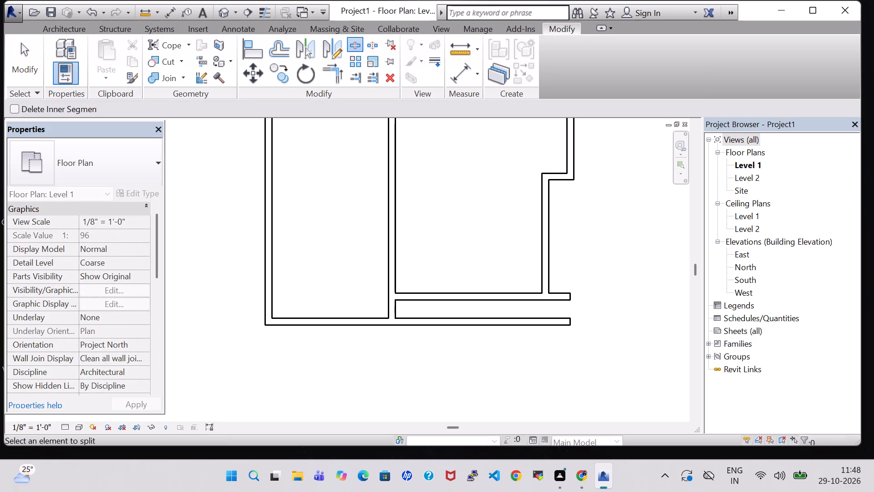
{"action": "scroll", "coordinate": [587, 309], "scroll_direction": "up", "scroll_amount": 4}
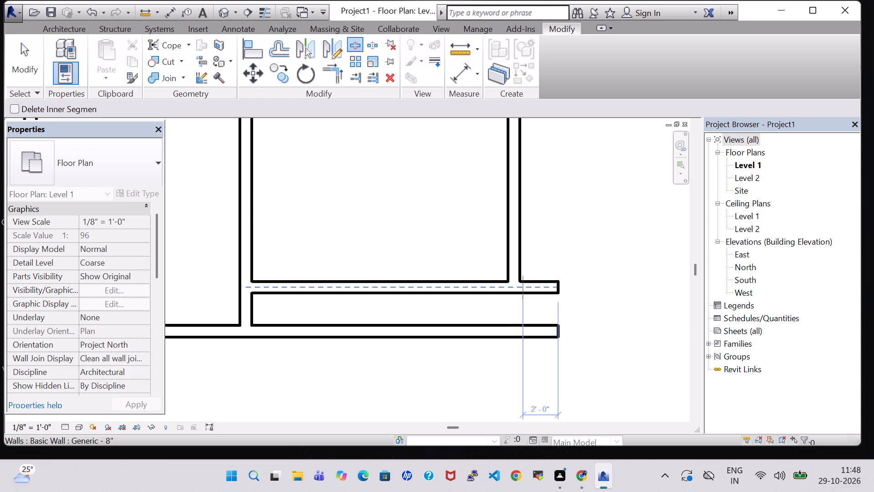
{"action": "left_click", "coordinate": [520, 288]}
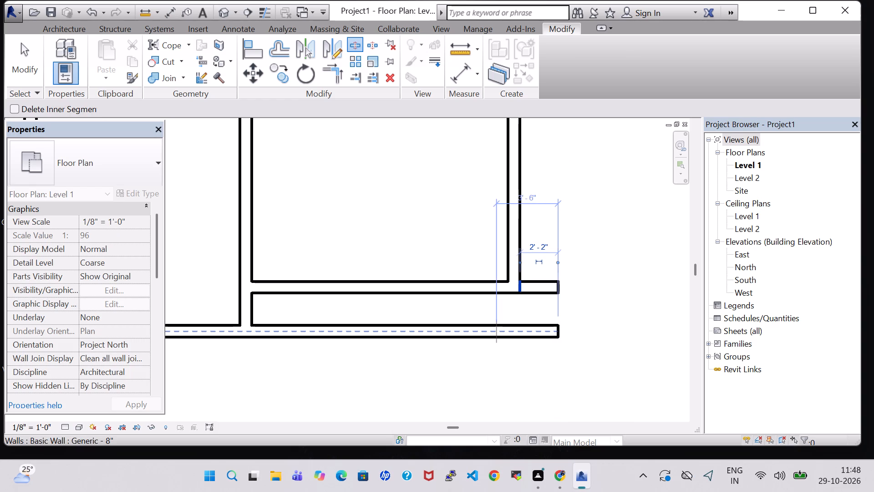
{"action": "scroll", "coordinate": [497, 332], "scroll_direction": "down", "scroll_amount": 3}
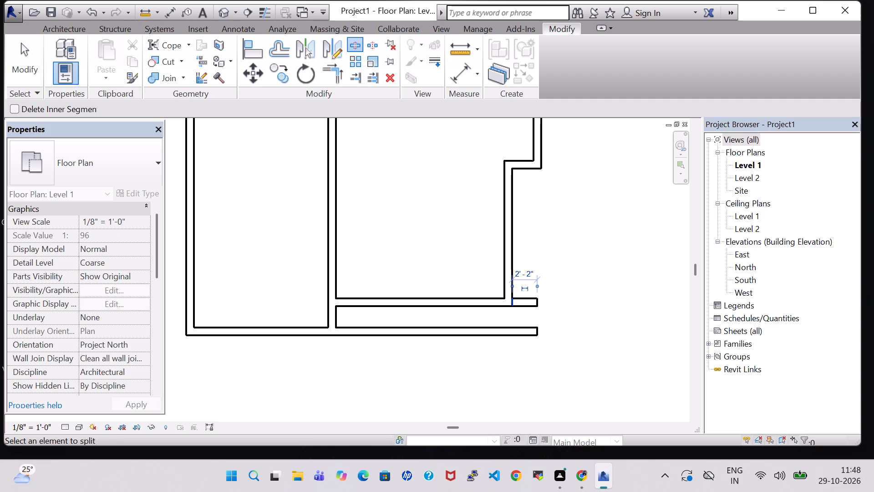
{"action": "key", "text": "Escape"}
{"action": "key", "text": "Escape"}
{"action": "left_click", "coordinate": [539, 297]}
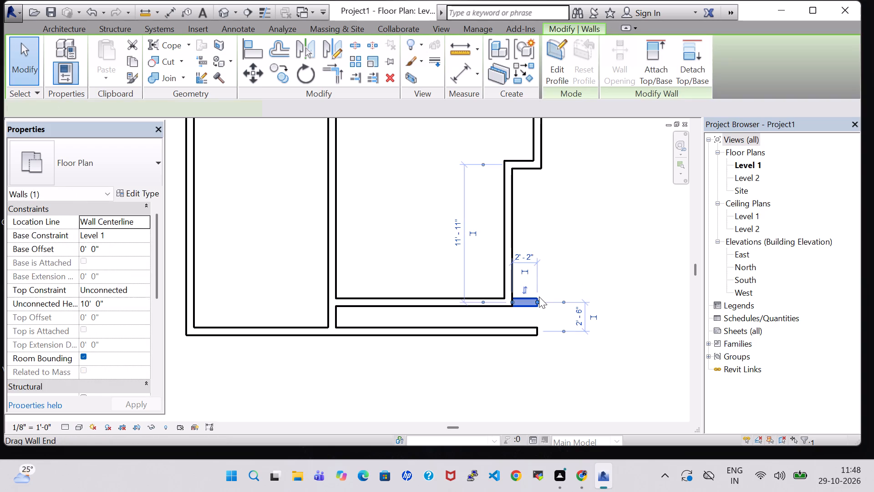
{"action": "key", "text": "Delete"}
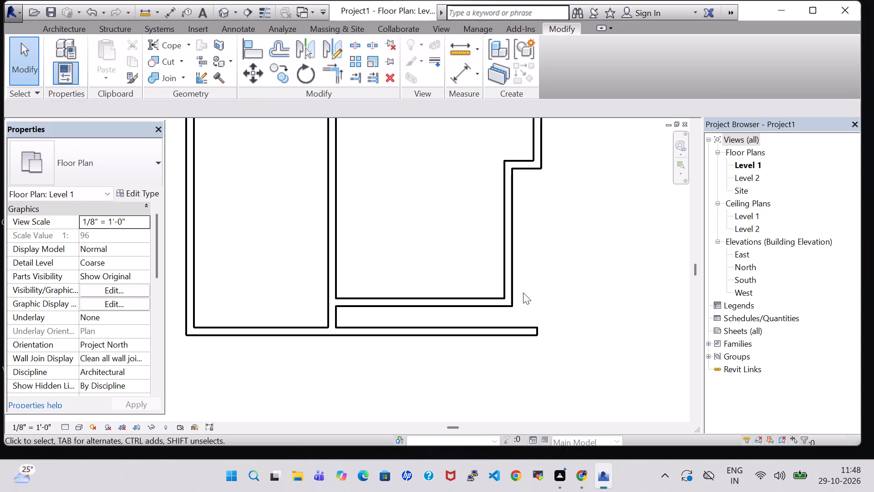
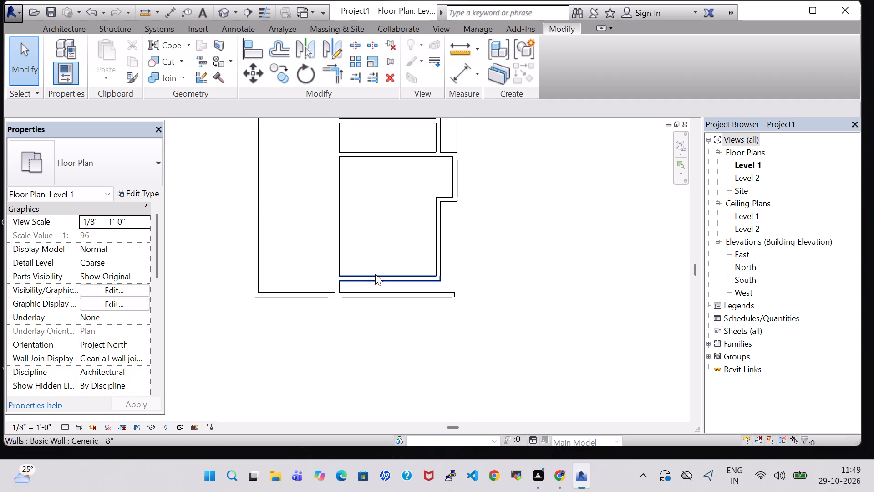
Split the inner vertical wall at the lower face of the room's bottom wall and delete the stub crossing the bottom strip, about 2'-2" long.
{"action": "left_click", "coordinate": [356, 42]}
{"action": "scroll", "coordinate": [322, 254], "scroll_direction": "up", "scroll_amount": 6}
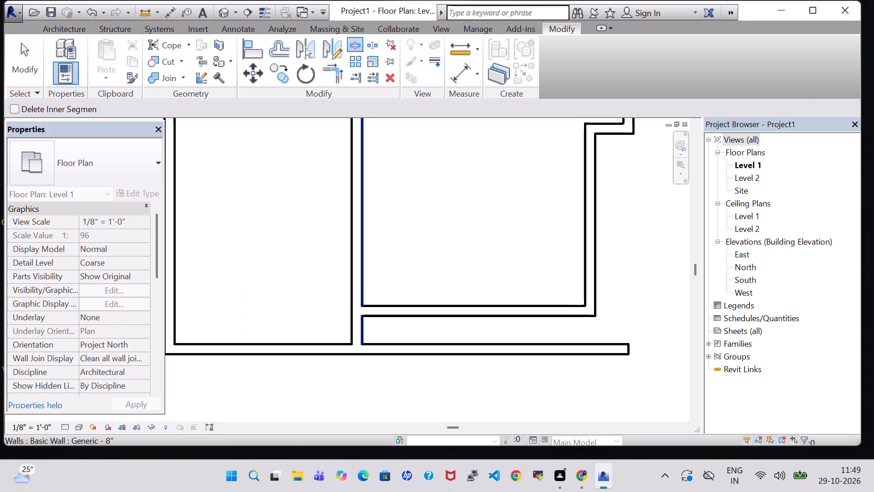
{"action": "scroll", "coordinate": [356, 317], "scroll_direction": "up", "scroll_amount": 5}
{"action": "left_click", "coordinate": [356, 317]}
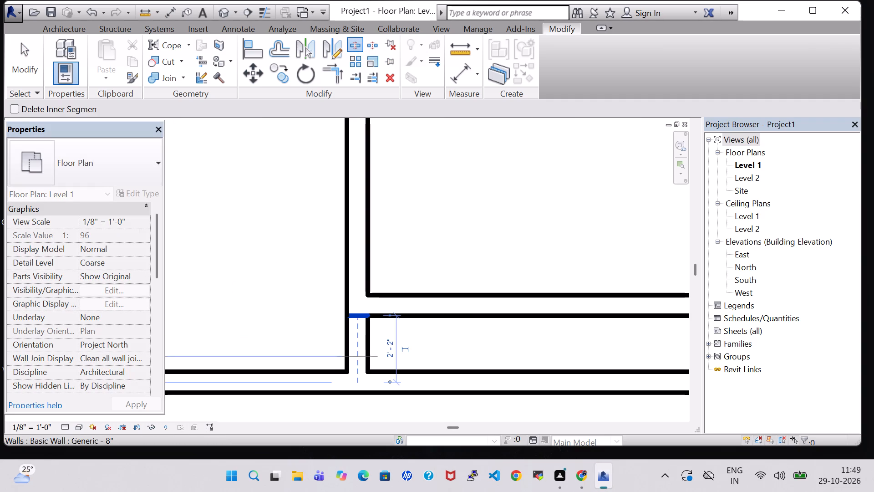
{"action": "left_click", "coordinate": [359, 373]}
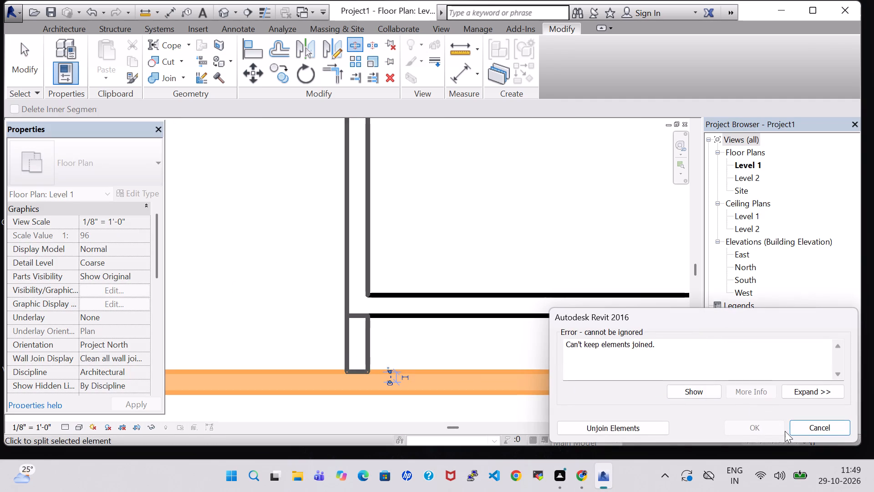
{"action": "left_click", "coordinate": [794, 430]}
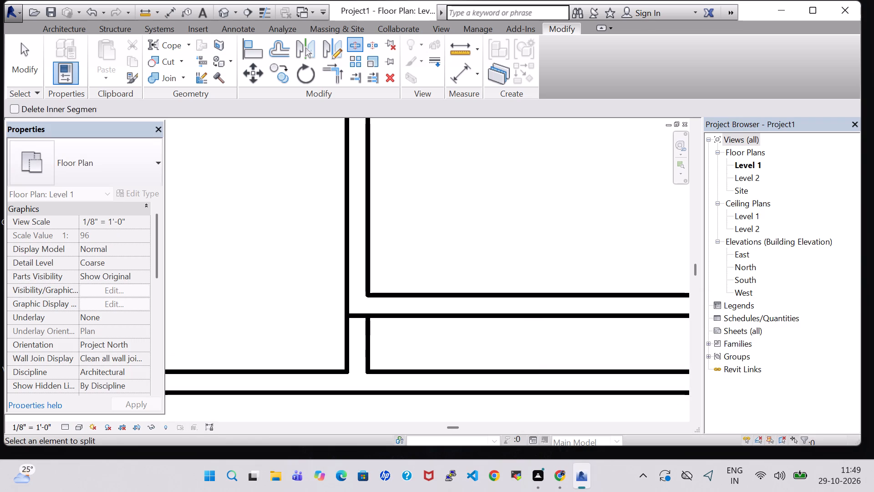
{"action": "key", "text": "Escape"}
{"action": "key", "text": "Escape"}
{"action": "left_click", "coordinate": [360, 351]}
{"action": "key", "text": "Delete"}
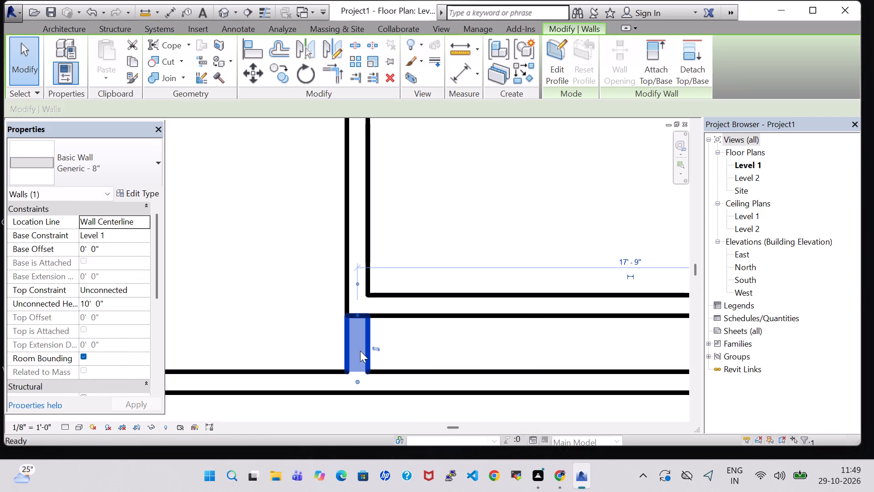
{"action": "scroll", "coordinate": [309, 335], "scroll_direction": "down", "scroll_amount": 5}
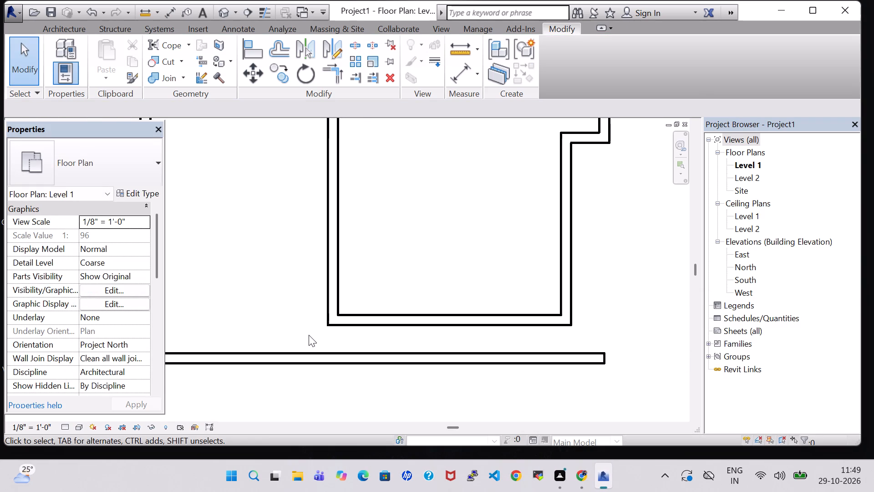
{"action": "scroll", "coordinate": [309, 335], "scroll_direction": "down", "scroll_amount": 2}
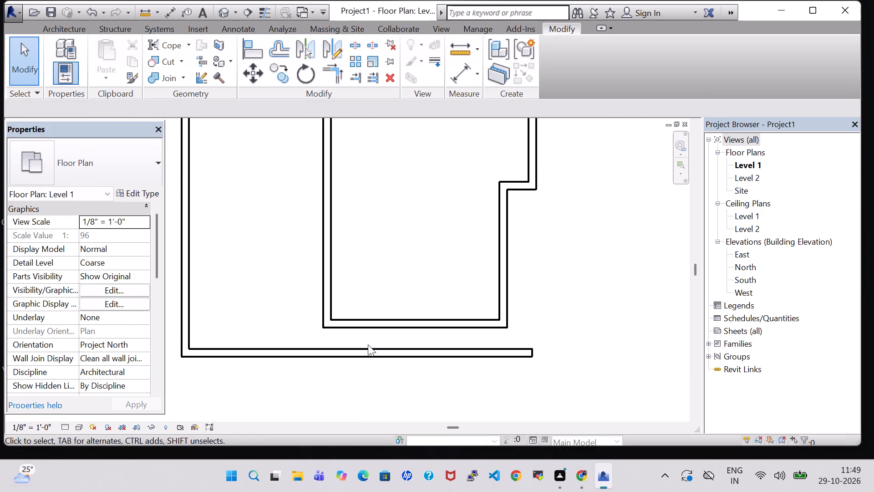
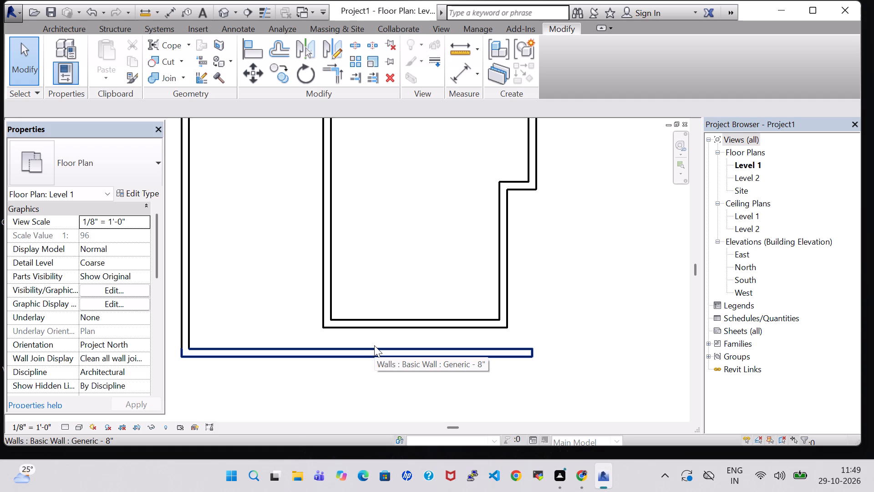
Split the bottom outer wall in line with the outer left face of the lower room, 11'-10" from the left outer wall.
{"action": "scroll", "coordinate": [465, 256], "scroll_direction": "down", "scroll_amount": 1}
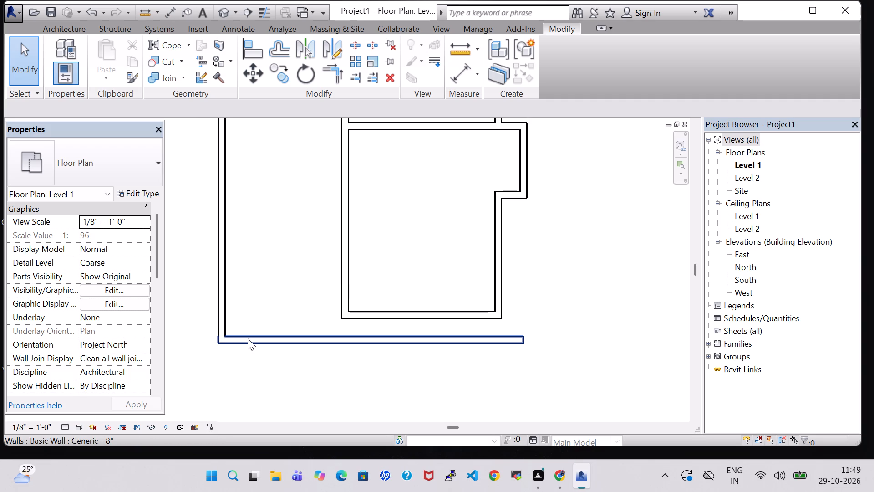
{"action": "left_click", "coordinate": [354, 39]}
{"action": "scroll", "coordinate": [342, 332], "scroll_direction": "up", "scroll_amount": 4}
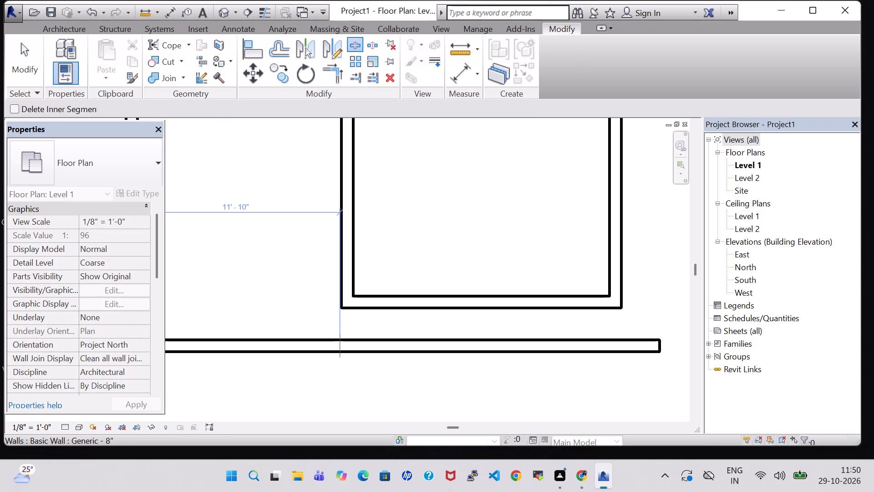
{"action": "left_click", "coordinate": [340, 345]}
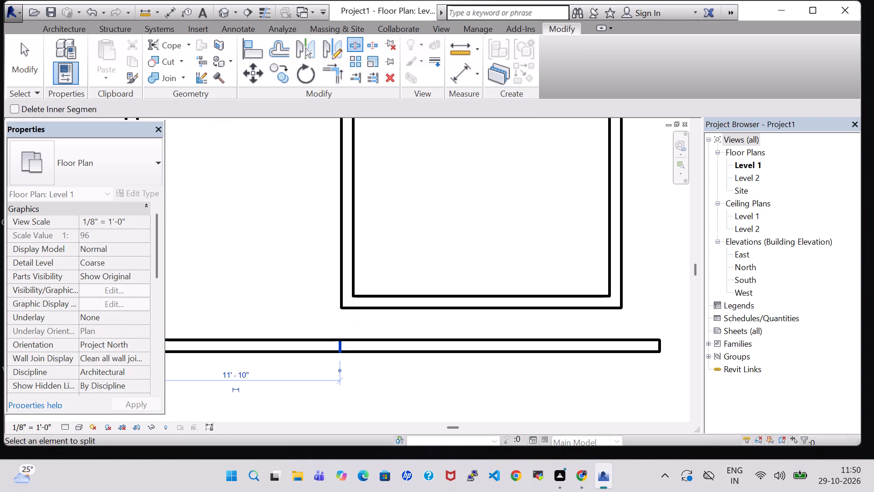
{"action": "key", "text": "Escape"}
{"action": "key", "text": "Escape"}
{"action": "scroll", "coordinate": [415, 373], "scroll_direction": "down", "scroll_amount": 3}
{"action": "scroll", "coordinate": [324, 83], "scroll_direction": "down", "scroll_amount": 3}
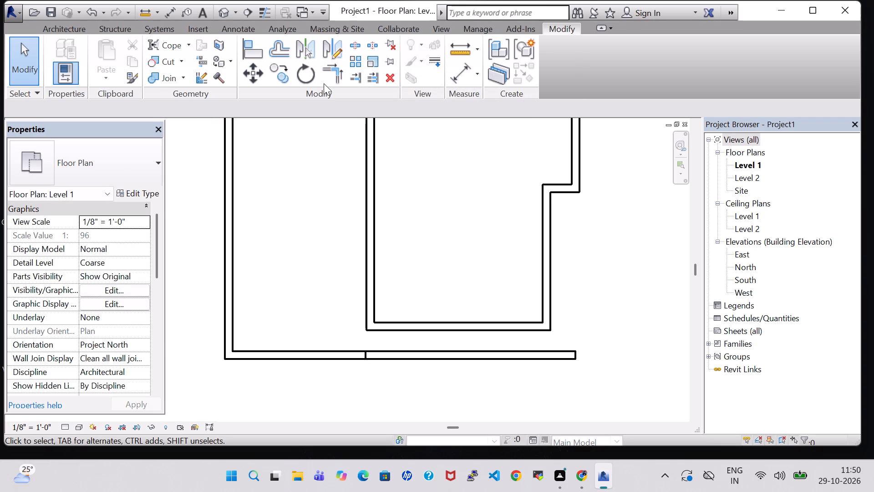
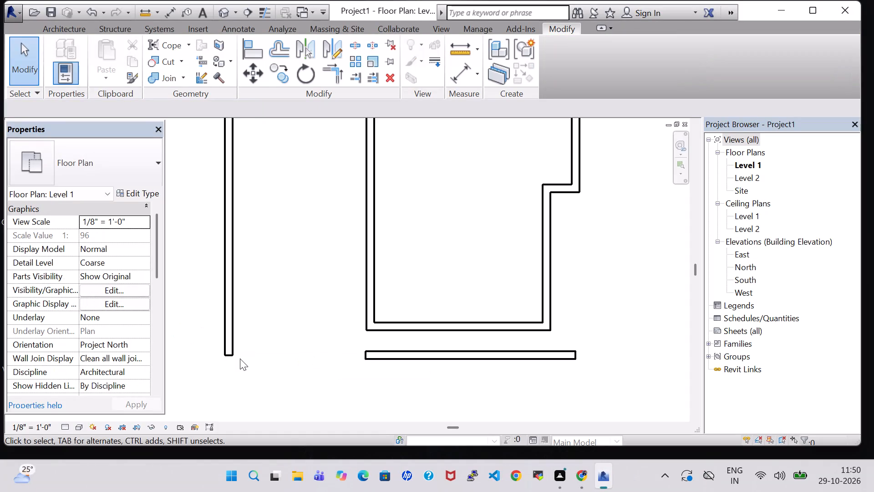
Undo the deletion of the bottom outer wall's left segment.
{"action": "scroll", "coordinate": [235, 359], "scroll_direction": "up", "scroll_amount": 4}
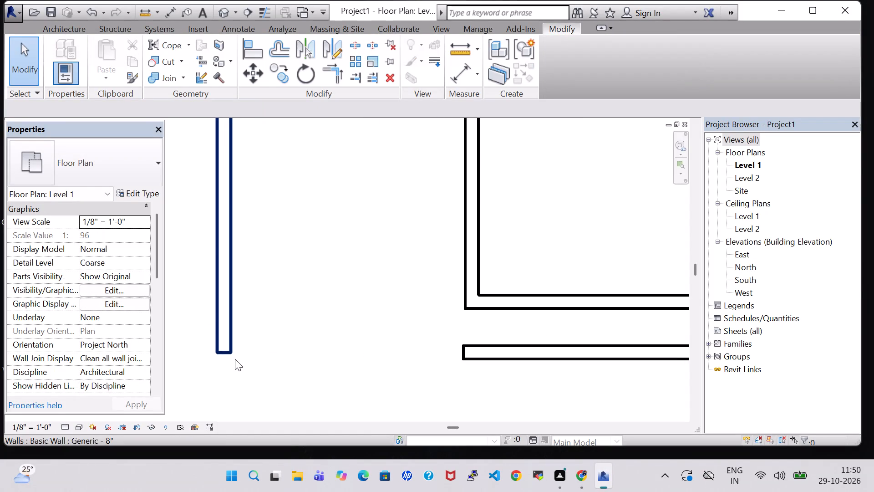
{"action": "key", "text": "ctrl+z"}
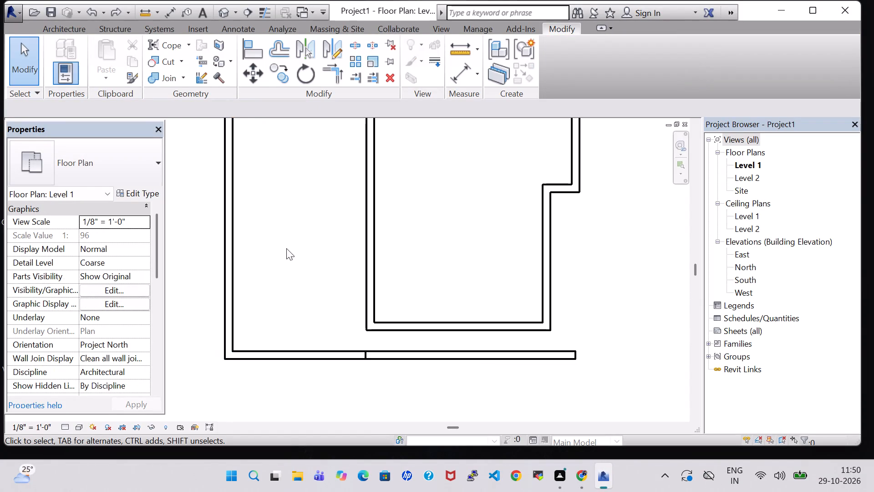
Split the bottom outer wall near its left corner, in line with the inner face of the left outer wall.
{"action": "left_click", "coordinate": [358, 43]}
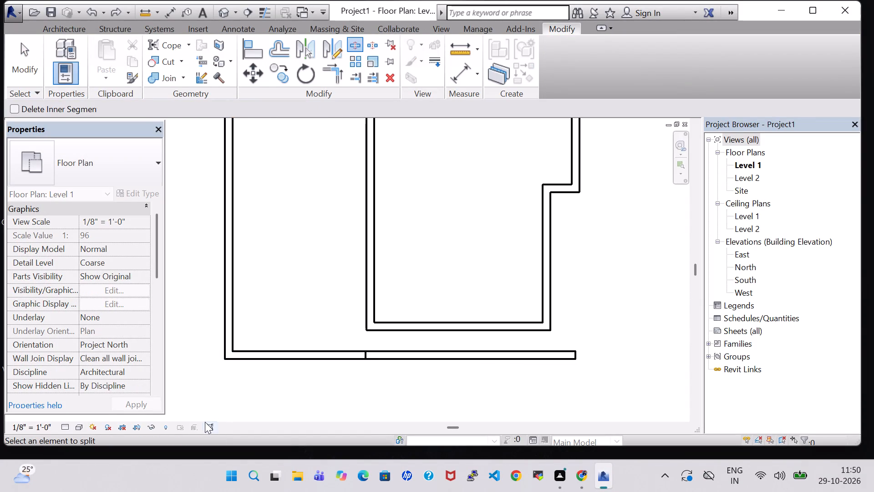
{"action": "scroll", "coordinate": [205, 422], "scroll_direction": "up", "scroll_amount": 7}
{"action": "scroll", "coordinate": [247, 346], "scroll_direction": "up", "scroll_amount": 5}
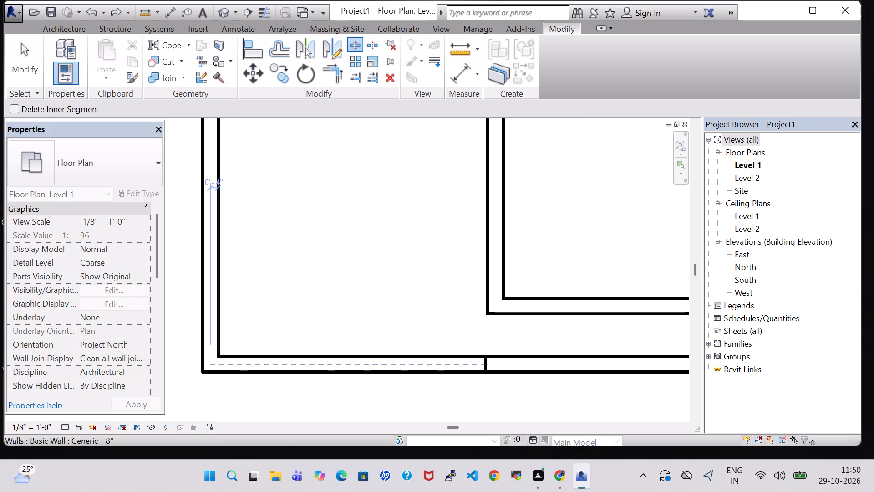
{"action": "left_click", "coordinate": [219, 363]}
{"action": "key", "text": "Escape"}
{"action": "key", "text": "Escape"}
Delete the bottom outer wall segment between the left outer wall and the split below the lower room's left face.
{"action": "left_click", "coordinate": [338, 368]}
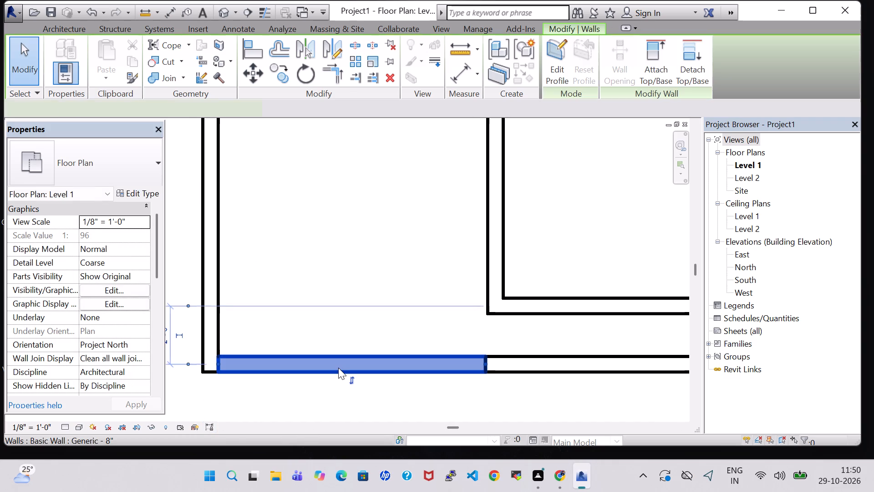
{"action": "key", "text": "Delete"}
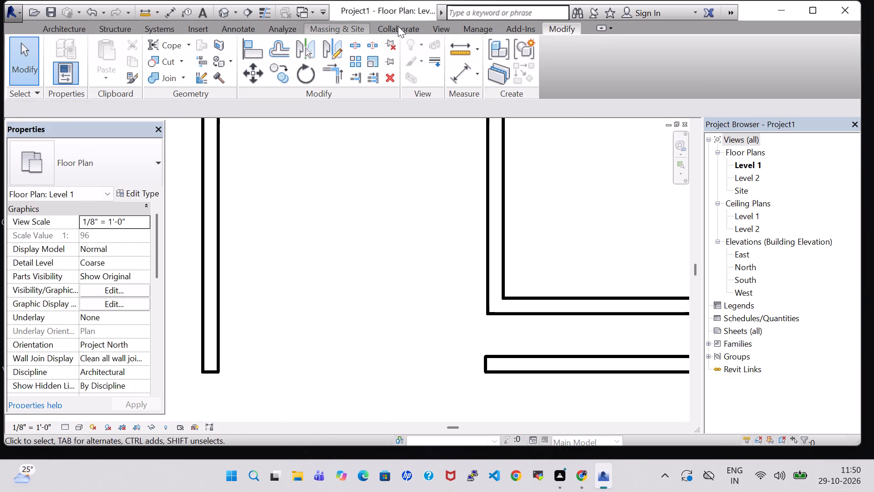
Draw an 11'-6" Room Separator line along the outer face across the bottom opening, from the remaining bottom wall to the left outer wall.
{"action": "left_click", "coordinate": [76, 24]}
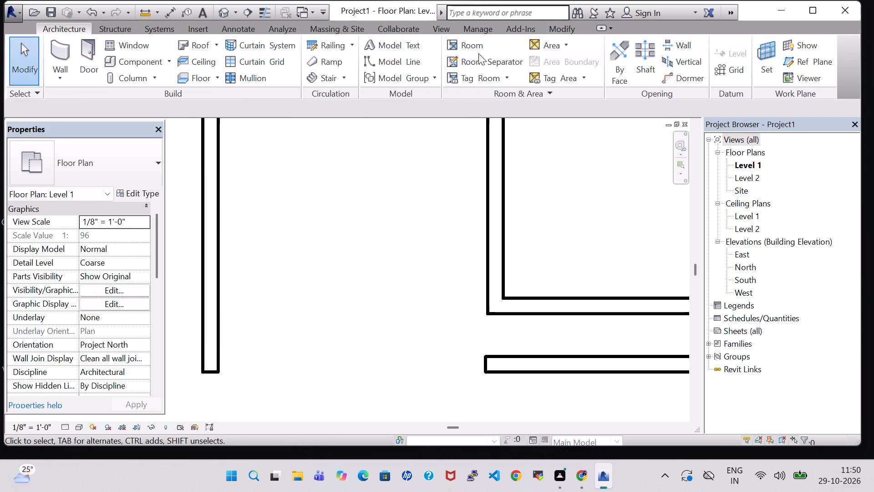
{"action": "left_click", "coordinate": [479, 59]}
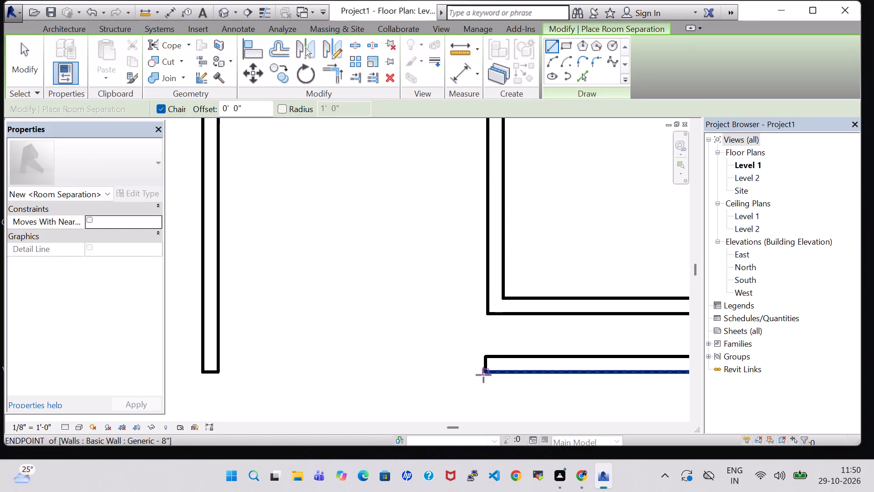
{"action": "left_click", "coordinate": [487, 373]}
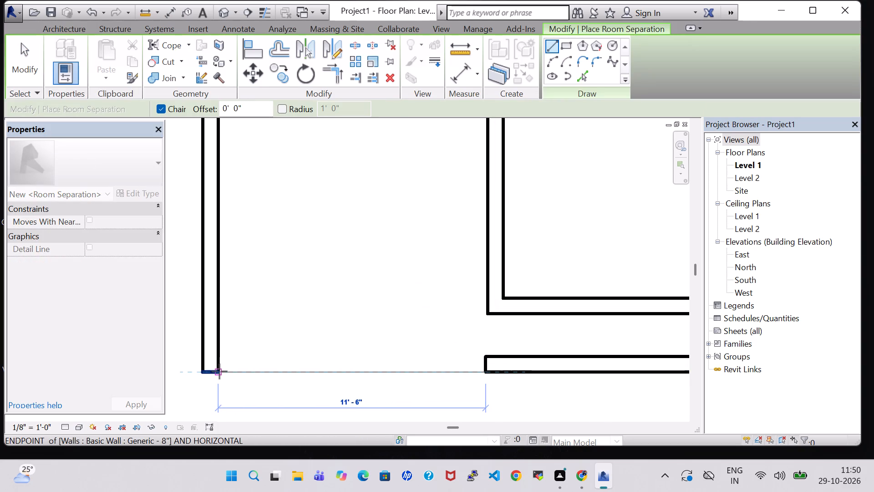
{"action": "left_click", "coordinate": [219, 371]}
{"action": "key", "text": "Escape"}
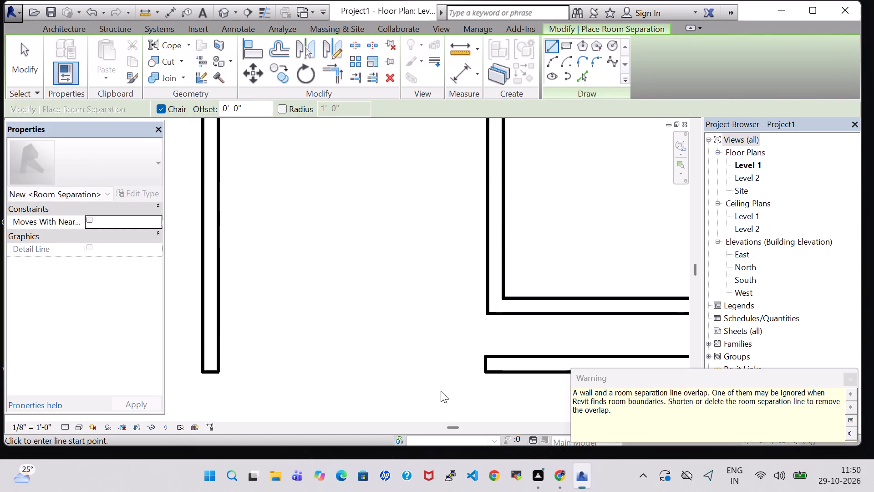
{"action": "key", "text": "Escape"}
{"action": "left_click", "coordinate": [854, 378]}
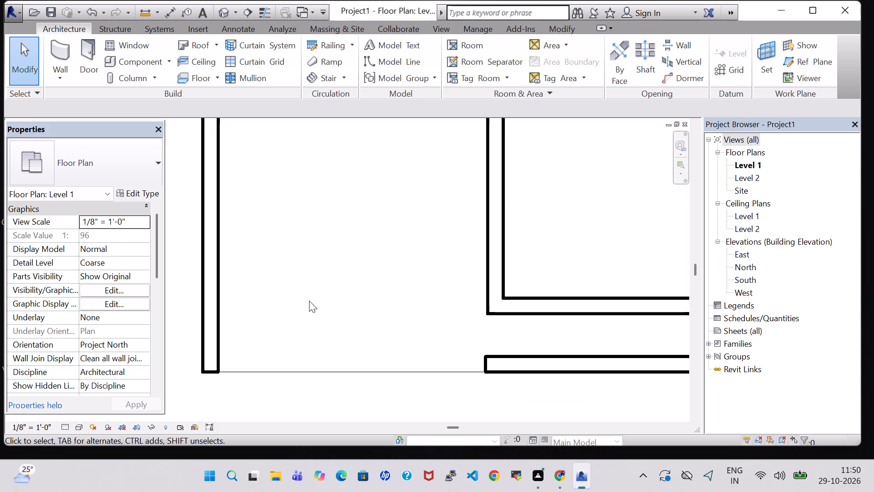
Draw a vertical Room Separator line about 14'-1" long from the step's outer right corner down to the bottom wall's right end.
{"action": "scroll", "coordinate": [309, 301], "scroll_direction": "down", "scroll_amount": 3}
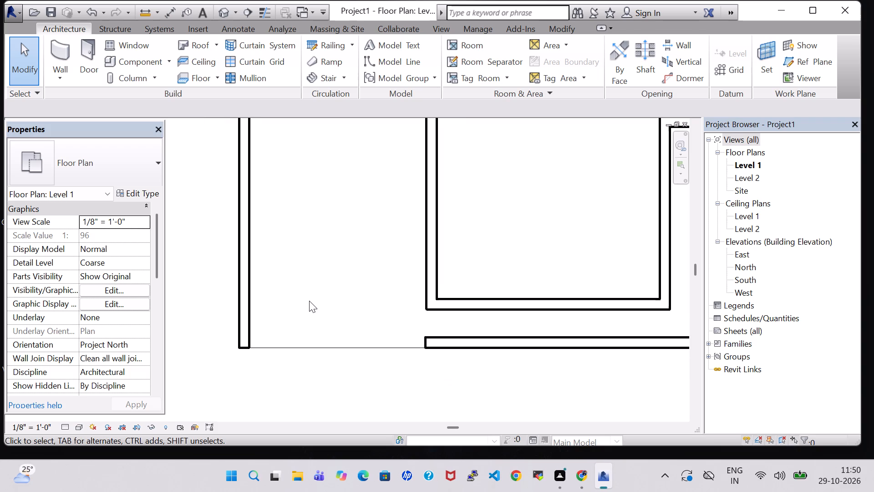
{"action": "scroll", "coordinate": [309, 301], "scroll_direction": "down", "scroll_amount": 2}
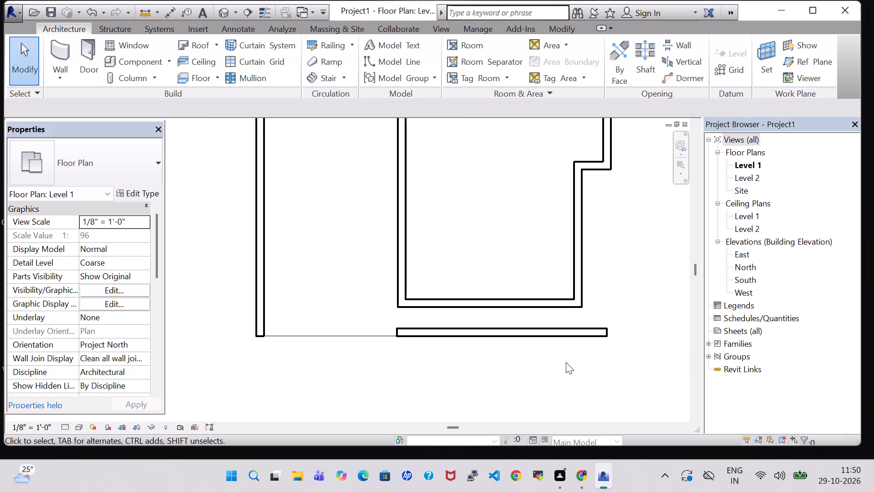
{"action": "left_click", "coordinate": [483, 55]}
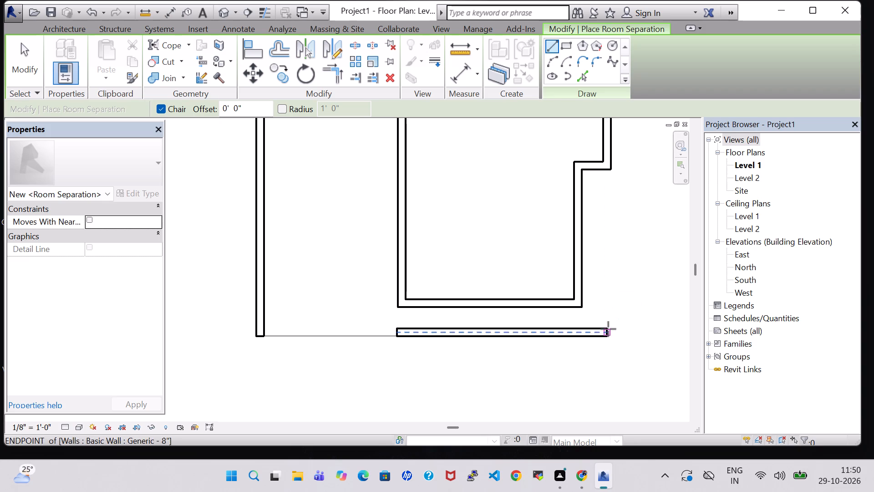
{"action": "scroll", "coordinate": [615, 171], "scroll_direction": "up", "scroll_amount": 3}
{"action": "left_click", "coordinate": [608, 169]}
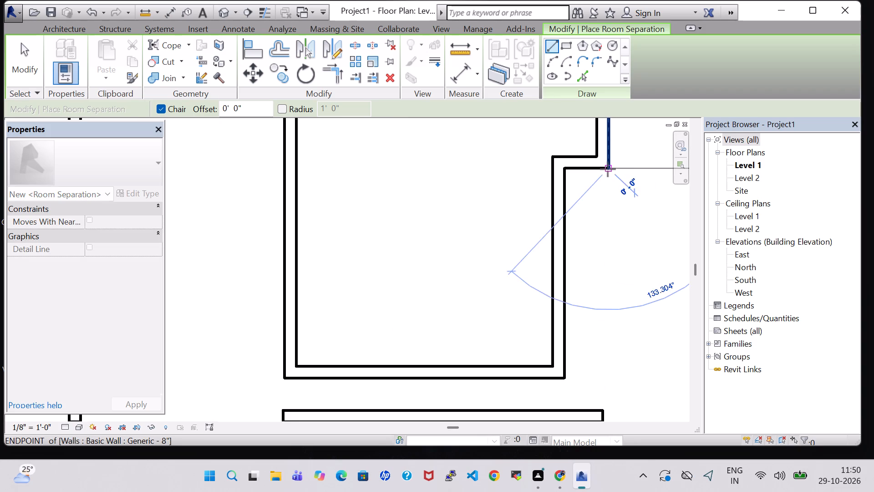
{"action": "middle_click_drag", "start_coordinate": [605, 413], "coordinate": [606, 372]}
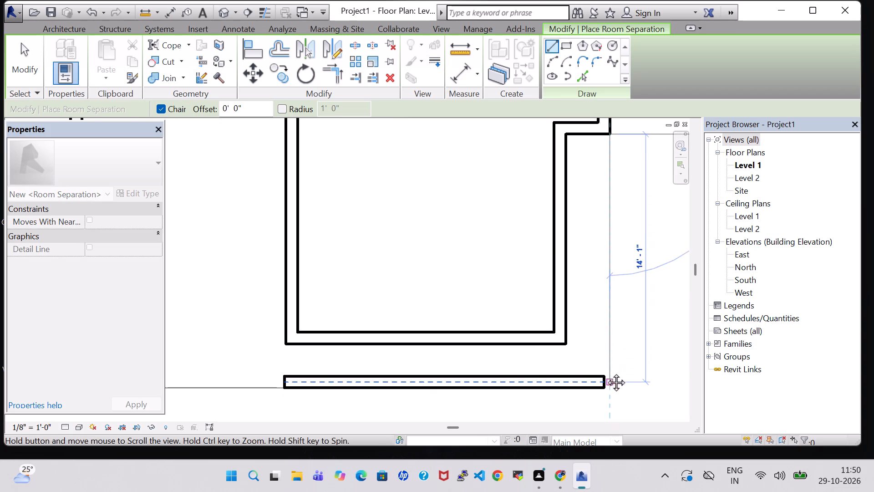
{"action": "middle_click_drag", "start_coordinate": [606, 372], "coordinate": [606, 370]}
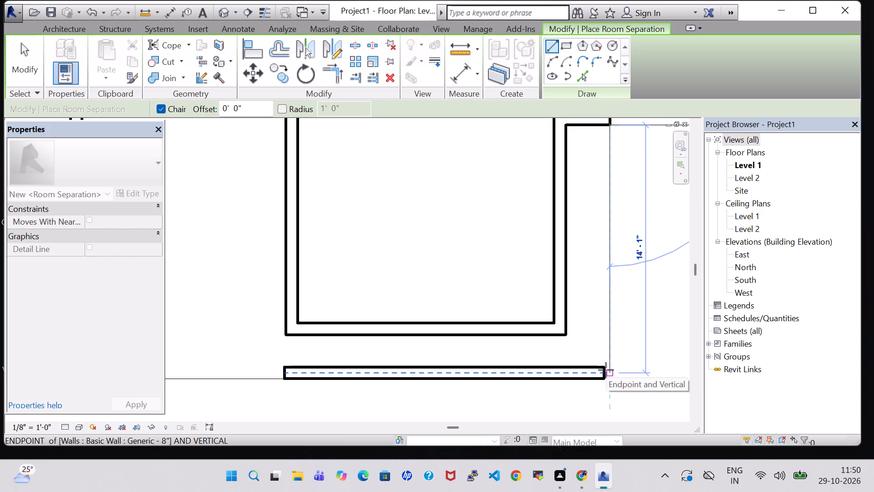
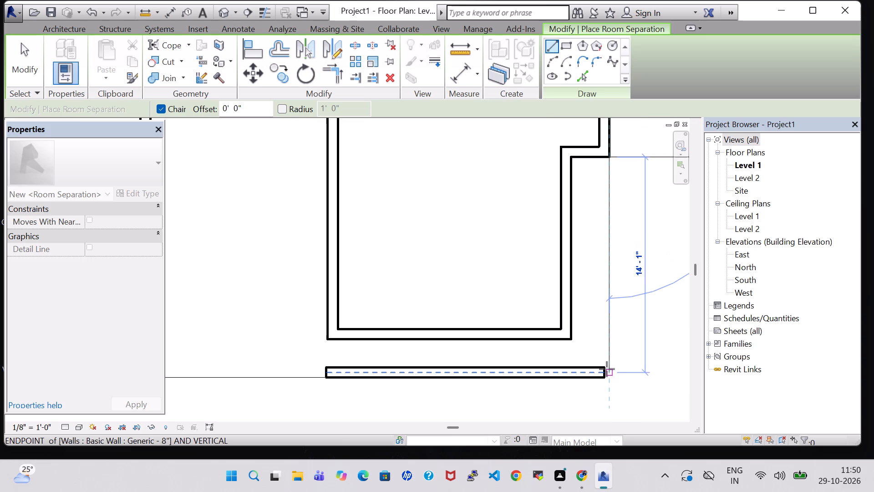
Finish the vertical Room Separator line about 14'-1" long, ending it level with the bottom outer wall's centerline.
{"action": "scroll", "coordinate": [615, 366], "scroll_direction": "up", "scroll_amount": 5}
{"action": "left_click", "coordinate": [603, 366]}
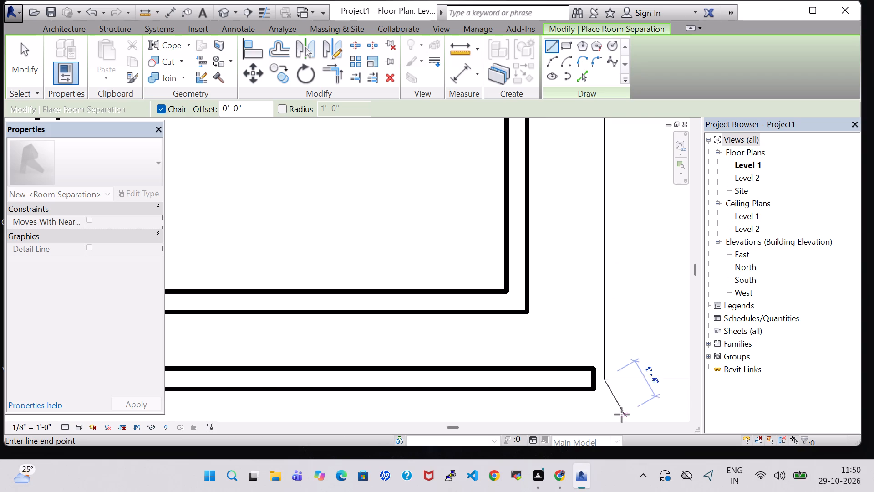
{"action": "key", "text": "Escape"}
{"action": "key", "text": "Escape"}
Nudge the bottom outer wall to the right until its right end meets the vertical room separation line.
{"action": "left_click", "coordinate": [592, 387]}
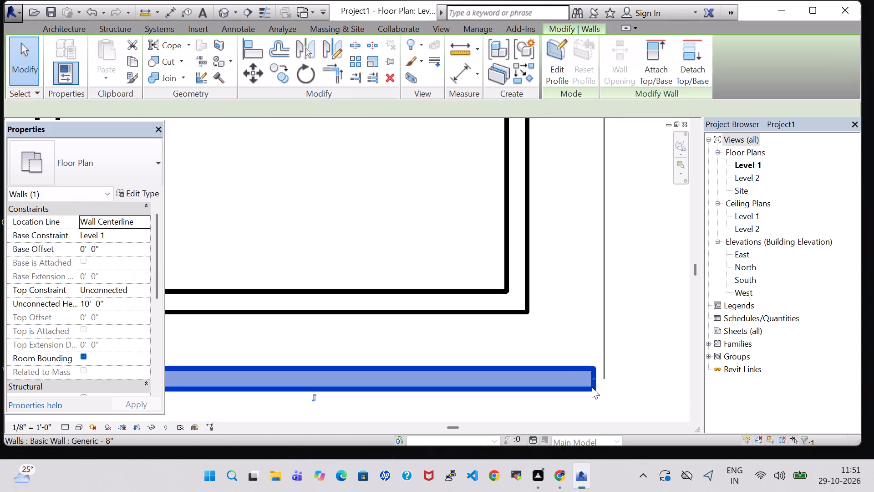
{"action": "key", "text": "Right"}
{"action": "key", "text": "Right"}
{"action": "key", "text": "Right"}
{"action": "key", "text": "Right"}
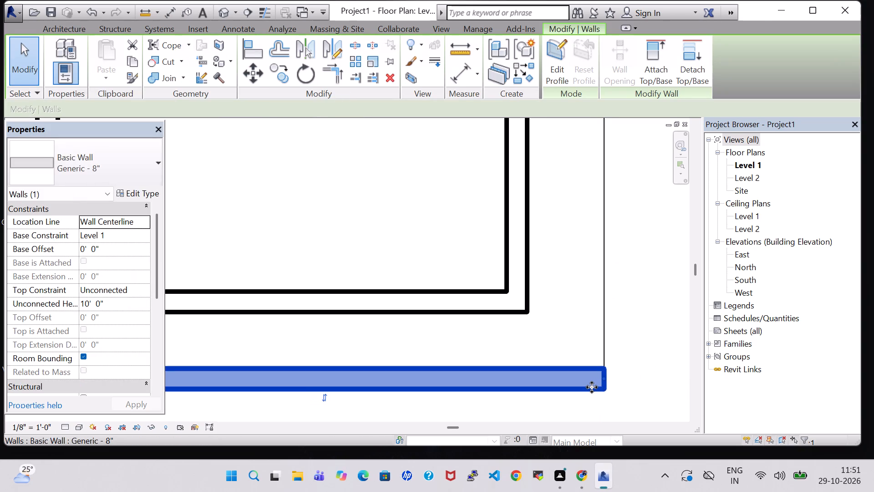
{"action": "left_click", "coordinate": [622, 366]}
Open the Unconnected Height value of the bottom outer wall for editing.
{"action": "scroll", "coordinate": [622, 366], "scroll_direction": "down", "scroll_amount": 3}
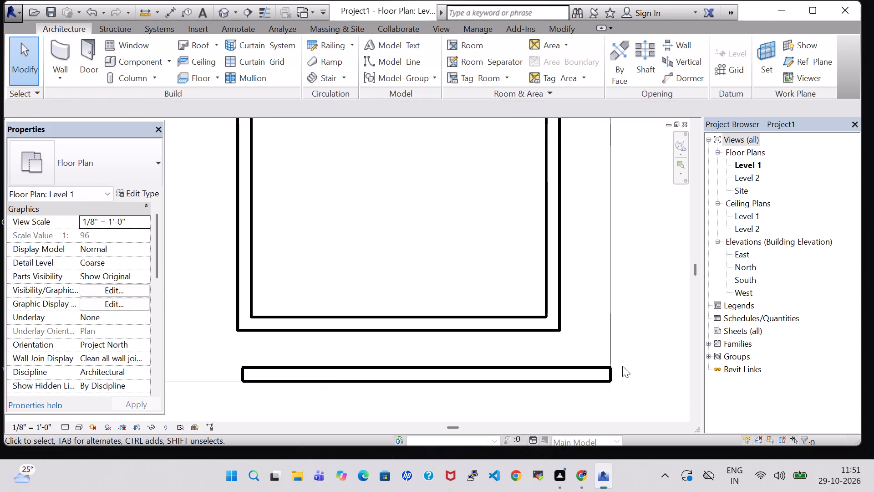
{"action": "scroll", "coordinate": [622, 366], "scroll_direction": "down", "scroll_amount": 3}
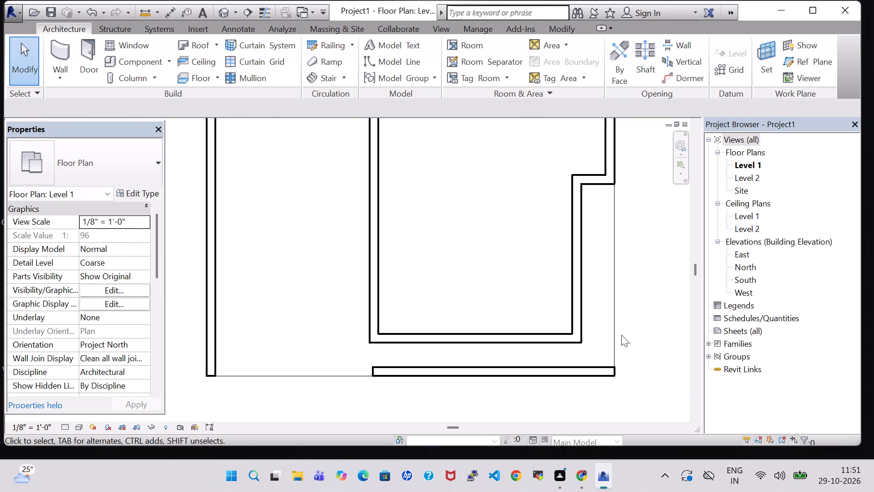
{"action": "left_click", "coordinate": [579, 371]}
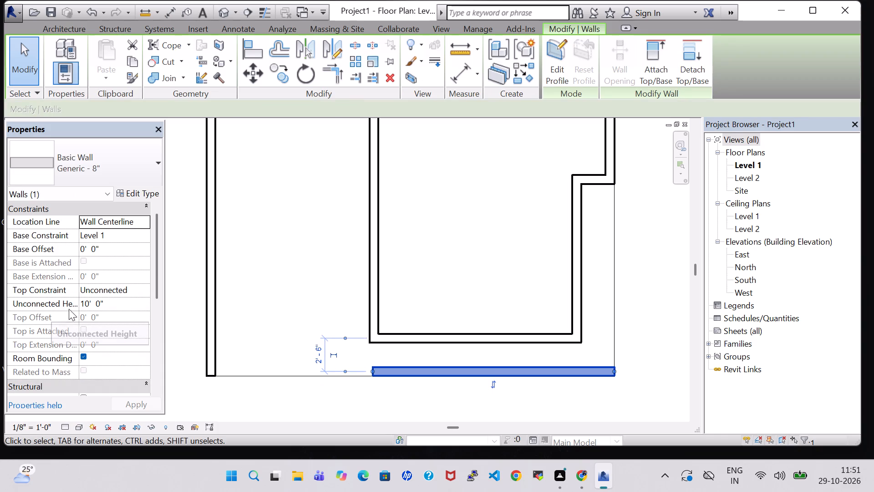
{"action": "left_click", "coordinate": [89, 305]}
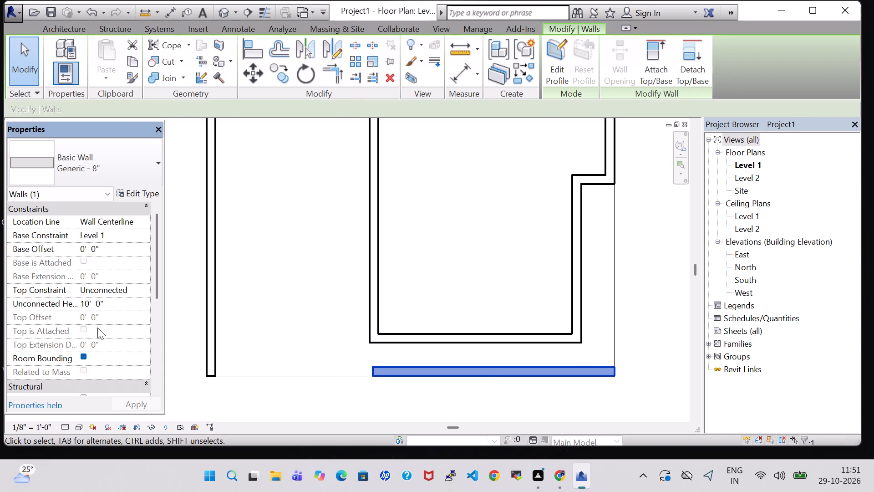
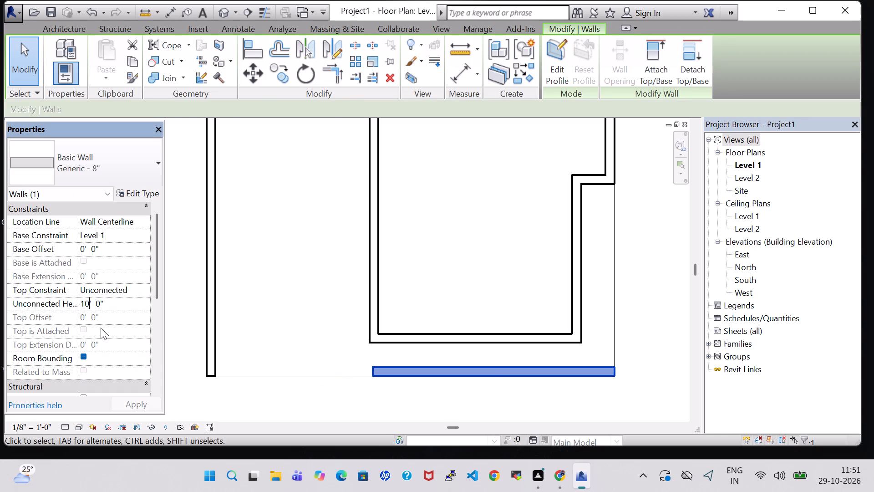
Cancel editing the Unconnected Height value and deselect the bottom outer wall.
{"action": "key", "text": "Escape"}
{"action": "left_click", "coordinate": [644, 318]}
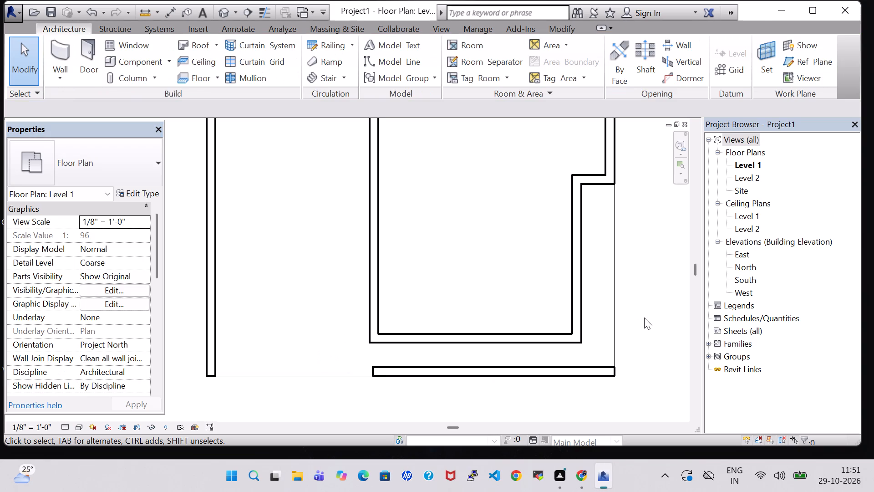
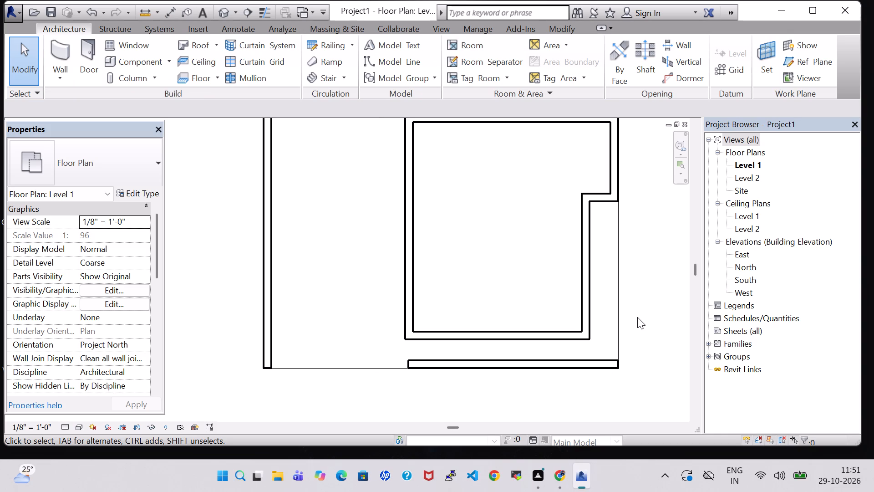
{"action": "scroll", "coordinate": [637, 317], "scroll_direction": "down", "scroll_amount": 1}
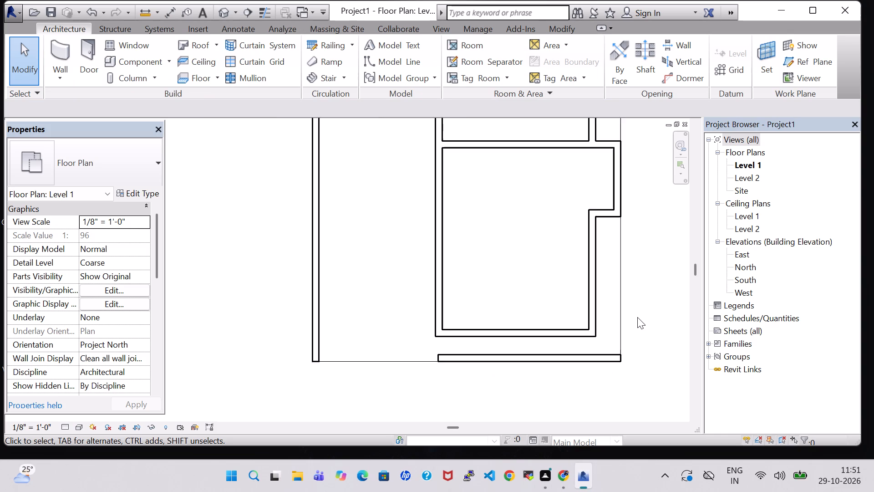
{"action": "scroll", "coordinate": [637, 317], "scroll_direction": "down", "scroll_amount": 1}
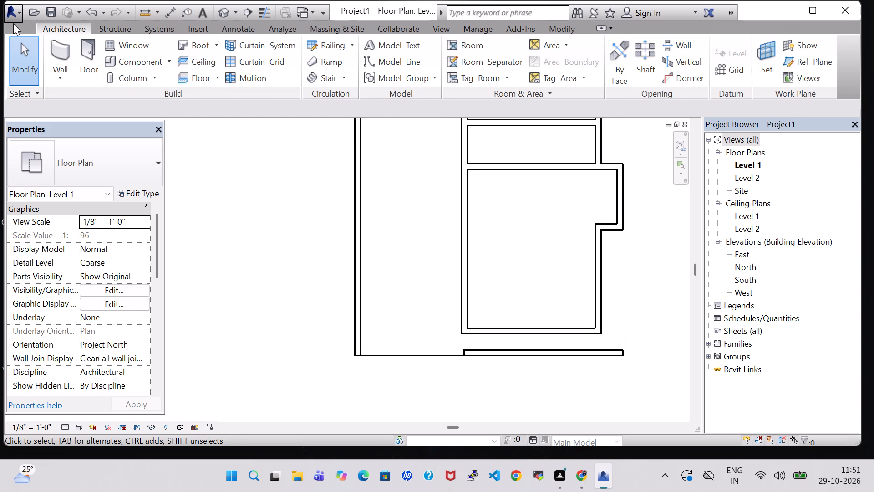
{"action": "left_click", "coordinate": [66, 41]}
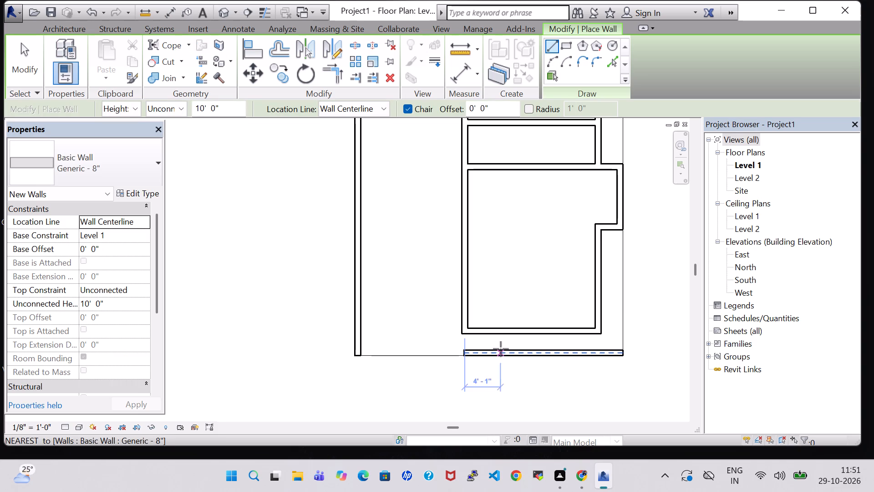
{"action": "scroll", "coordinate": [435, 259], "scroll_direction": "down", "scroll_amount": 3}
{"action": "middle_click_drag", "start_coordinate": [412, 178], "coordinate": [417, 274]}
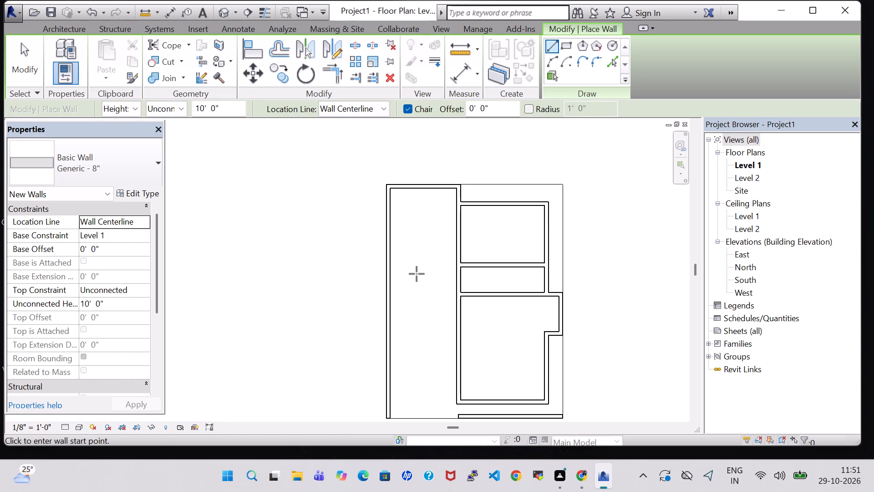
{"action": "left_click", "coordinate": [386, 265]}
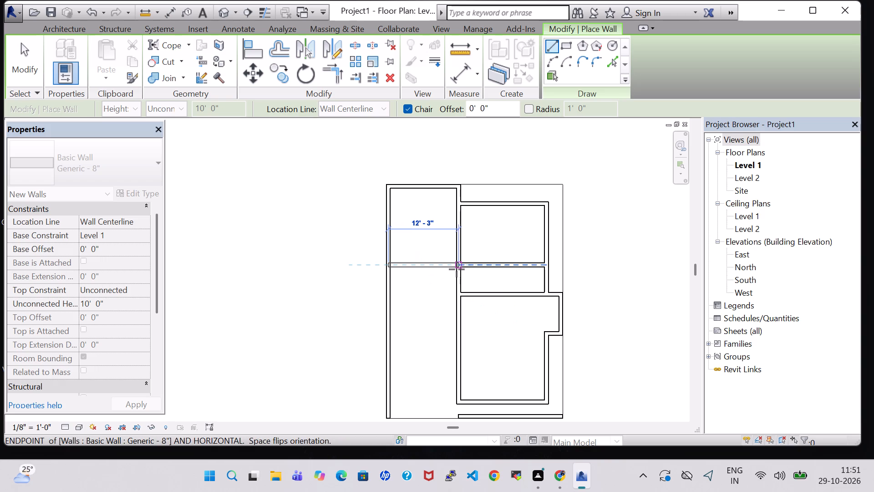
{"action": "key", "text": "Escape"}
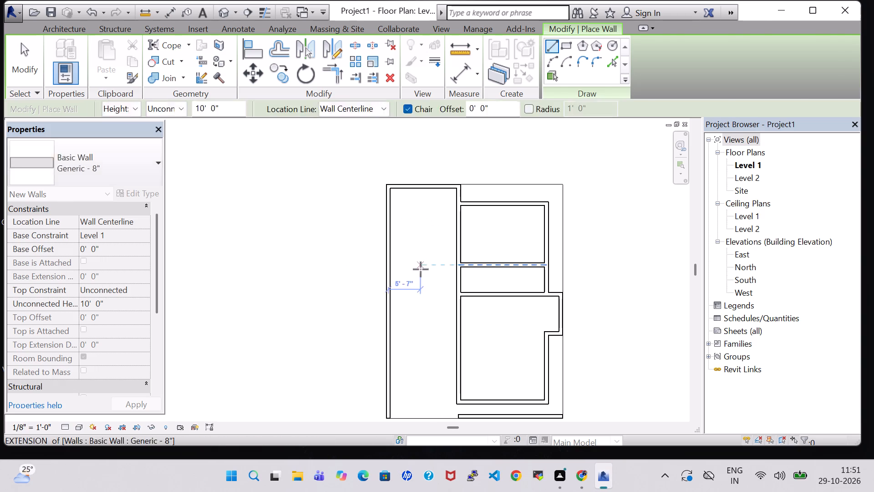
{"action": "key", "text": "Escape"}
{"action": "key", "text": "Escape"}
Nudge the long vertical wall beside the rooms rightward to about 13'-3" from the left outer wall and check the spacing.
{"action": "left_click", "coordinate": [458, 279]}
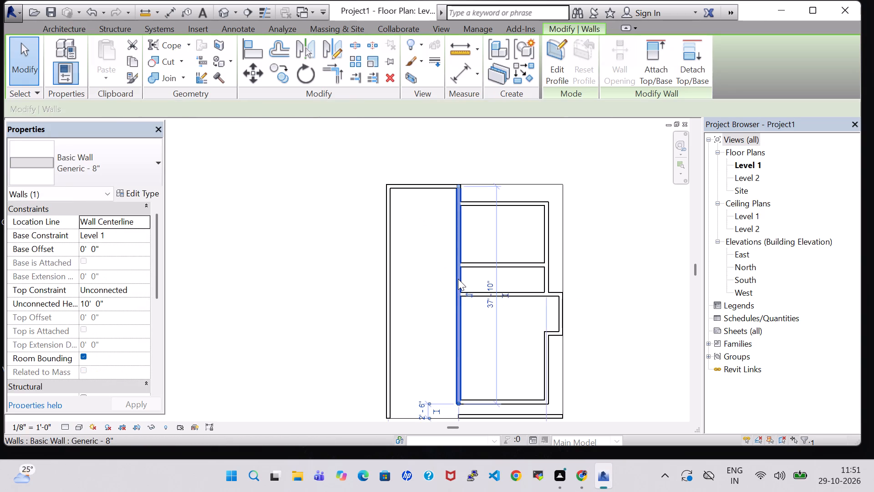
{"action": "key", "text": "Right"}
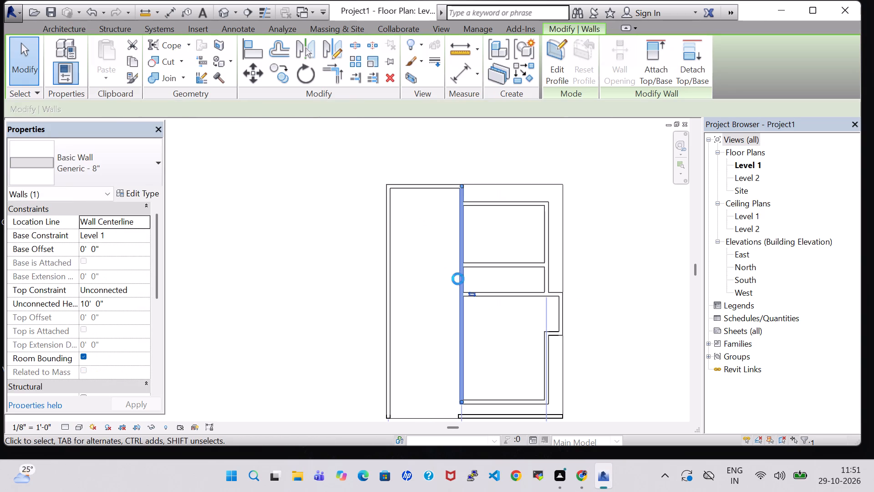
{"action": "key", "text": "Right"}
{"action": "left_click", "coordinate": [617, 279]}
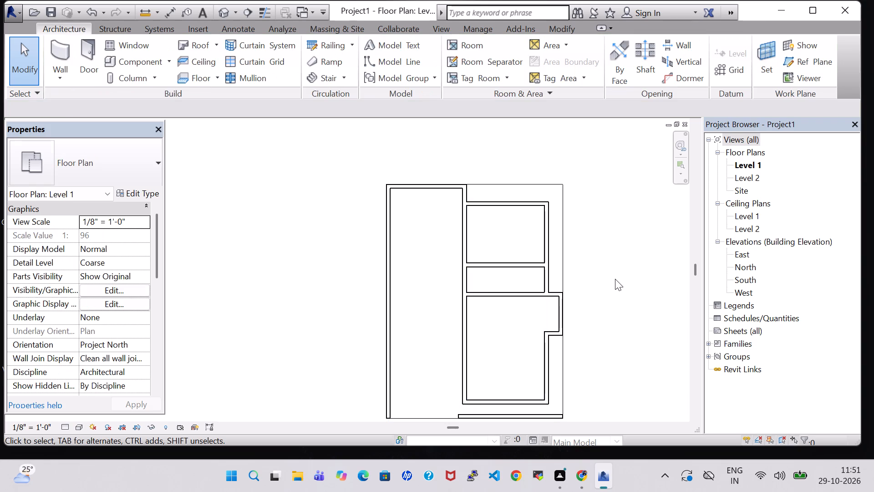
{"action": "left_click", "coordinate": [382, 293]}
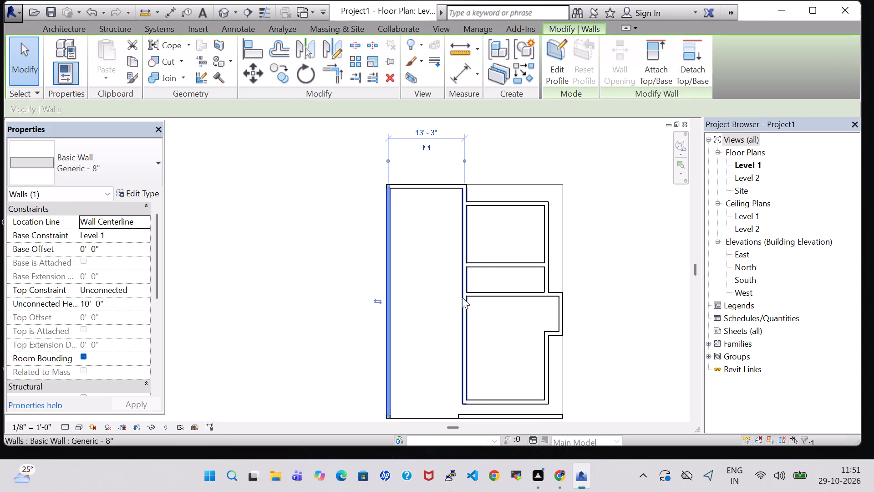
{"action": "left_click", "coordinate": [590, 251]}
Split the bottom outer wall in line with the long vertical wall's left face and delete the short leftover end piece.
{"action": "scroll", "coordinate": [507, 319], "scroll_direction": "down", "scroll_amount": 1}
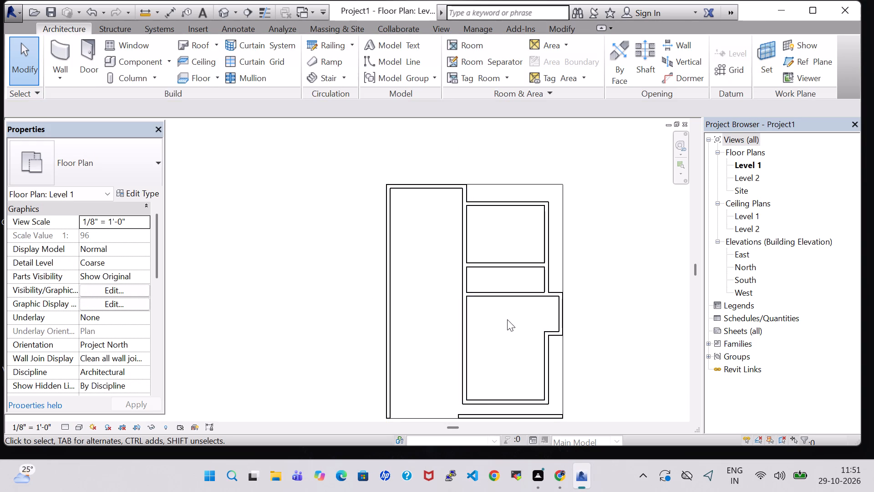
{"action": "scroll", "coordinate": [457, 410], "scroll_direction": "up", "scroll_amount": 4}
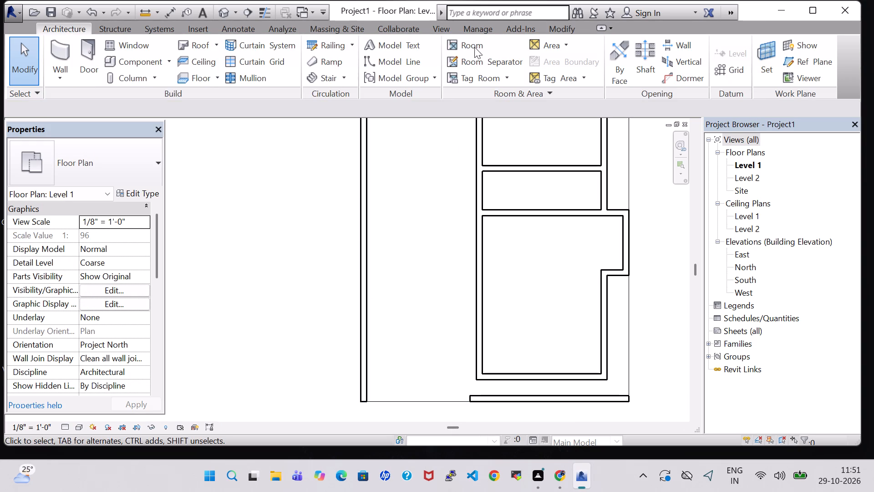
{"action": "left_click", "coordinate": [566, 30]}
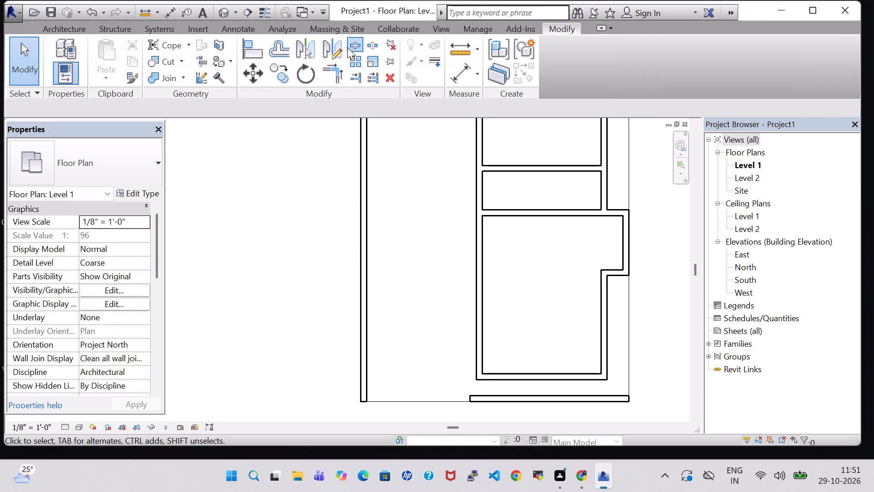
{"action": "left_click", "coordinate": [347, 47]}
{"action": "scroll", "coordinate": [465, 389], "scroll_direction": "up", "scroll_amount": 6}
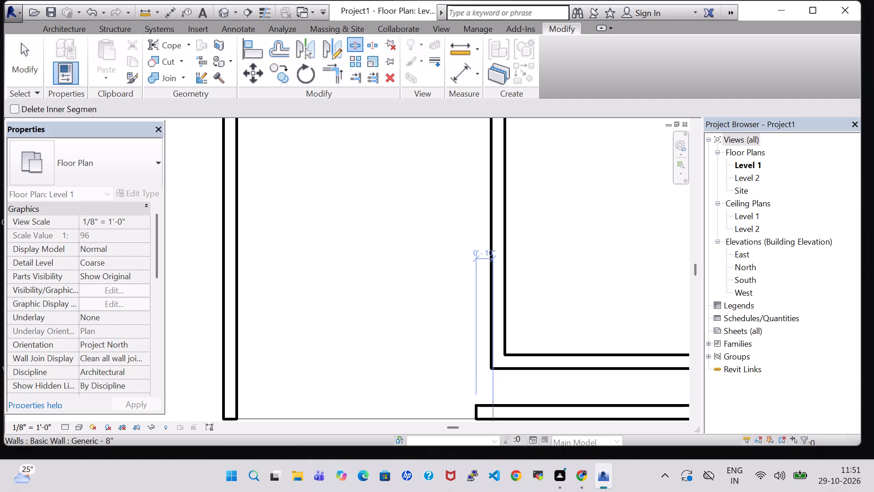
{"action": "left_click", "coordinate": [492, 410]}
{"action": "key", "text": "Escape"}
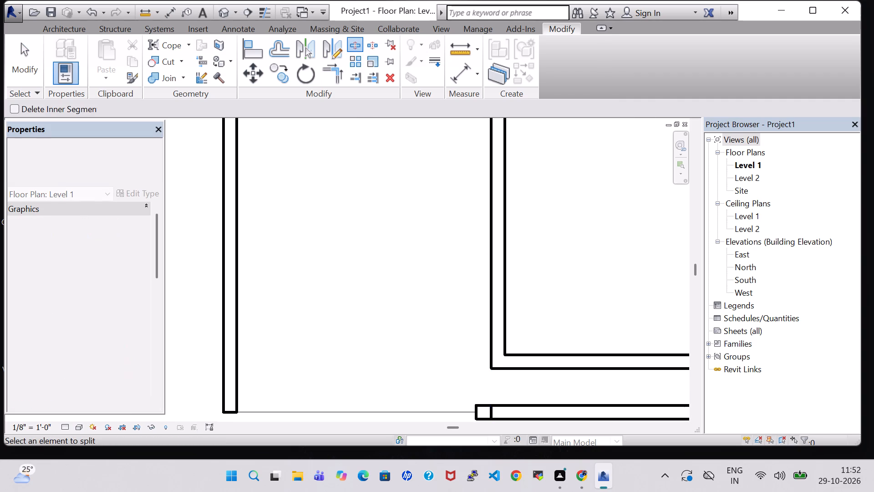
{"action": "key", "text": "Escape"}
{"action": "left_click", "coordinate": [486, 410]}
{"action": "key", "text": "Delete"}
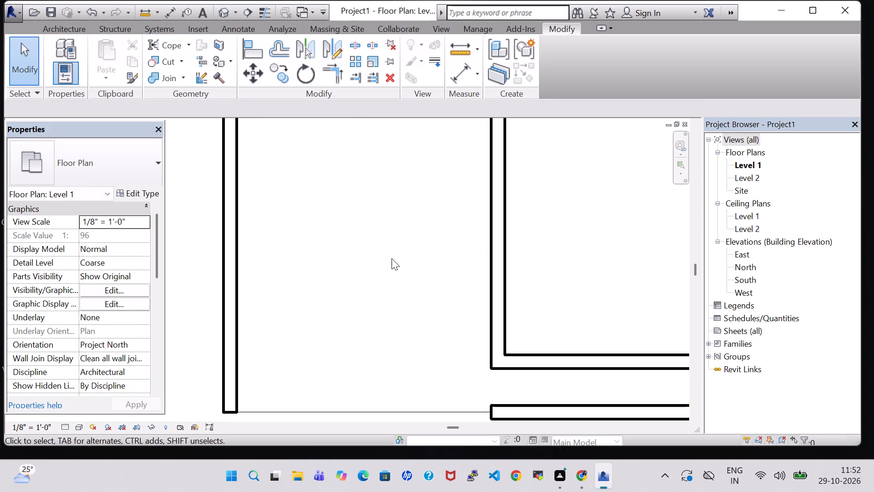
Select the shortened bottom outer wall below the lower room.
{"action": "scroll", "coordinate": [388, 252], "scroll_direction": "down", "scroll_amount": 6}
{"action": "middle_click_drag", "start_coordinate": [378, 230], "coordinate": [378, 264]}
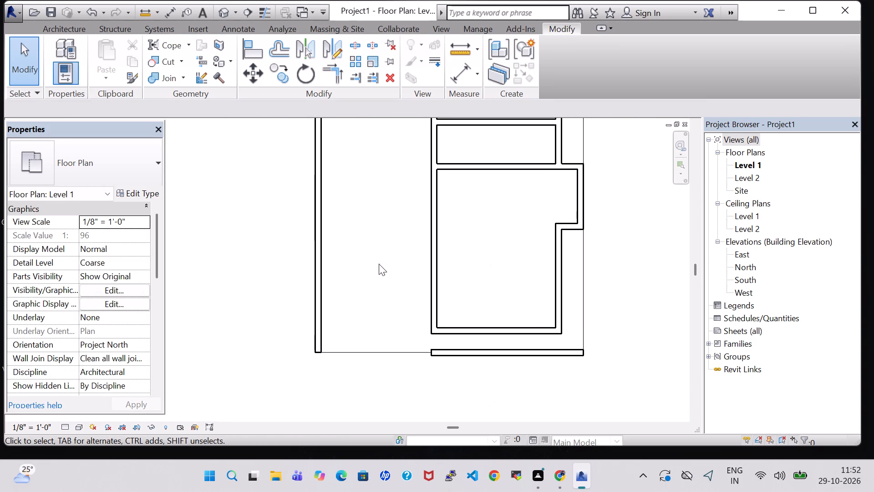
{"action": "middle_click_drag", "start_coordinate": [612, 263], "coordinate": [608, 293]}
{"action": "scroll", "coordinate": [360, 360], "scroll_direction": "up", "scroll_amount": 6}
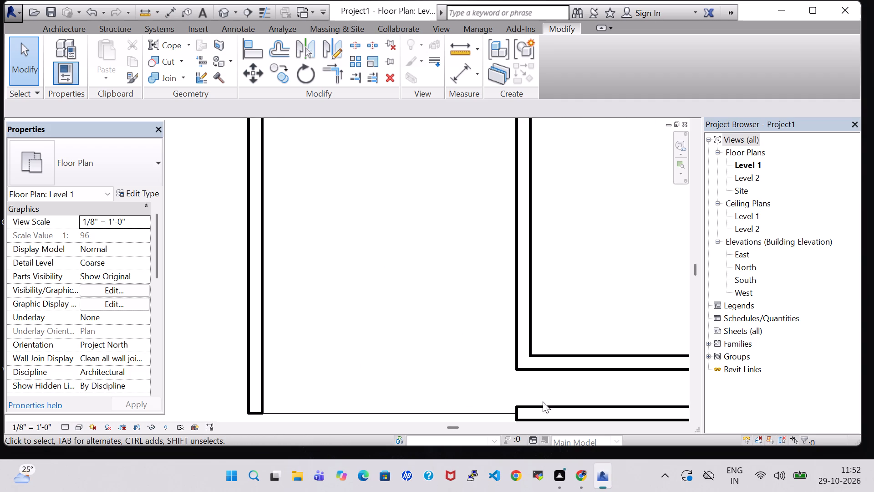
{"action": "left_click", "coordinate": [558, 401]}
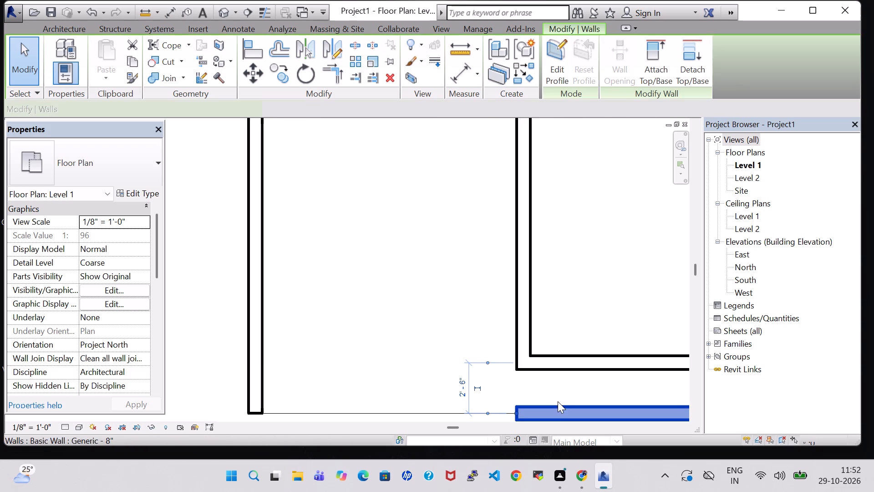
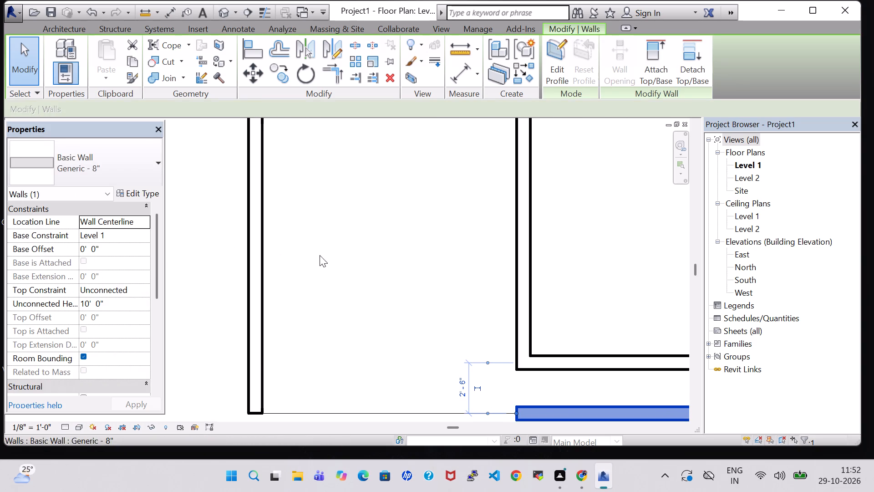
Delete the room separation line between the left outer wall's lower end and the bottom outer wall.
{"action": "left_click", "coordinate": [381, 265]}
{"action": "scroll", "coordinate": [398, 257], "scroll_direction": "down", "scroll_amount": 4}
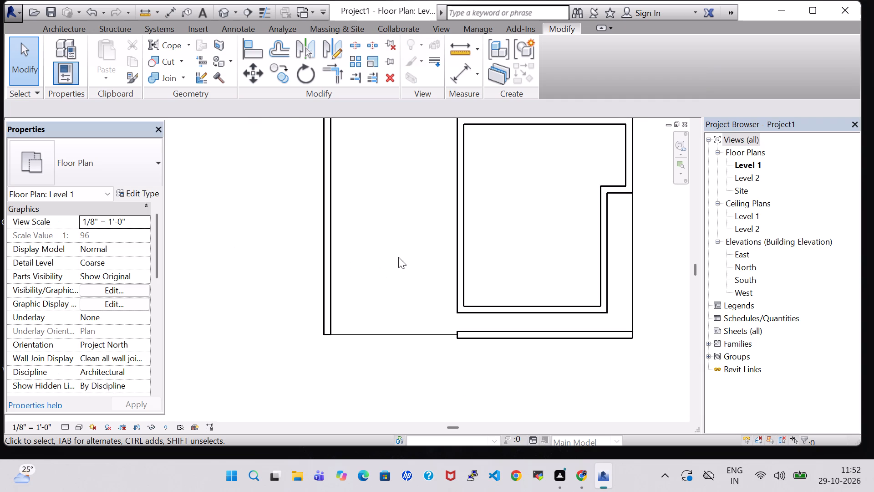
{"action": "scroll", "coordinate": [398, 257], "scroll_direction": "down", "scroll_amount": 1}
{"action": "left_click", "coordinate": [419, 333]}
{"action": "key", "text": "Delete"}
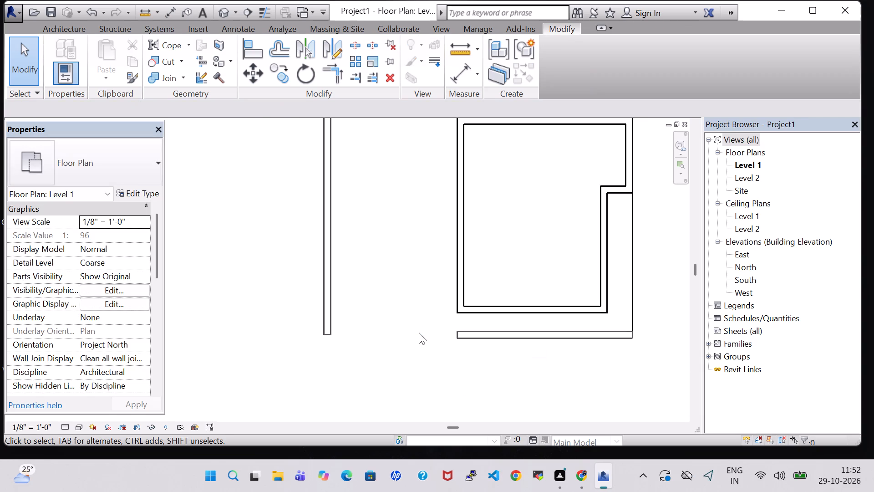
Draw a horizontal room separation line from the bottom outer wall's lower-left corner to the left outer wall's centreline.
{"action": "scroll", "coordinate": [429, 261], "scroll_direction": "down", "scroll_amount": 5}
{"action": "middle_click_drag", "start_coordinate": [560, 204], "coordinate": [550, 248]}
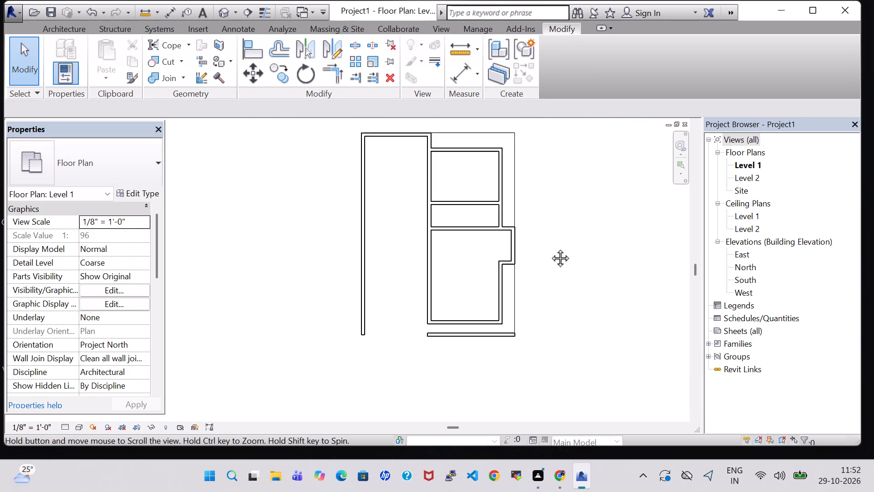
{"action": "middle_click_drag", "start_coordinate": [550, 248], "coordinate": [545, 270]}
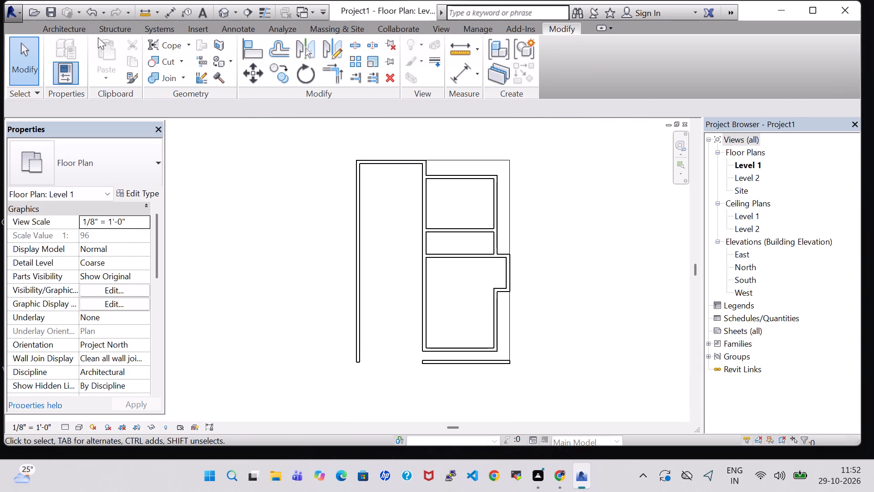
{"action": "left_click", "coordinate": [69, 32]}
{"action": "left_click", "coordinate": [459, 55]}
{"action": "scroll", "coordinate": [416, 339], "scroll_direction": "up", "scroll_amount": 4}
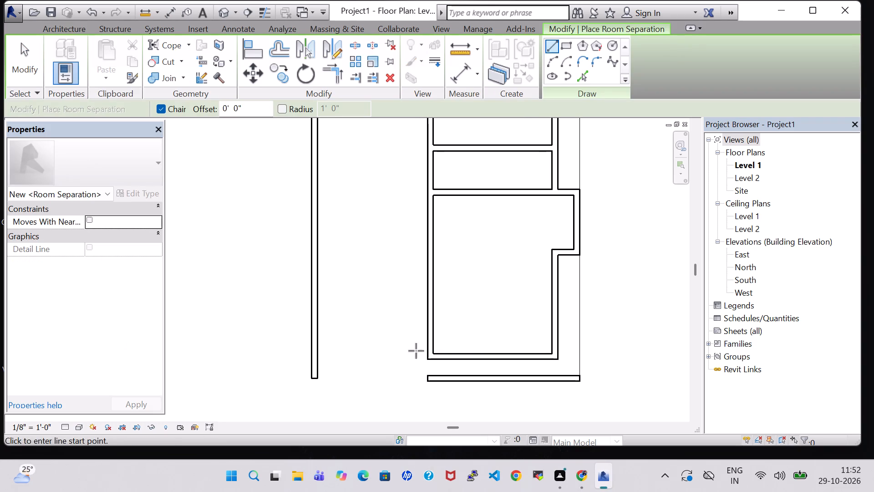
{"action": "scroll", "coordinate": [427, 385], "scroll_direction": "up", "scroll_amount": 5}
{"action": "left_click", "coordinate": [430, 379]}
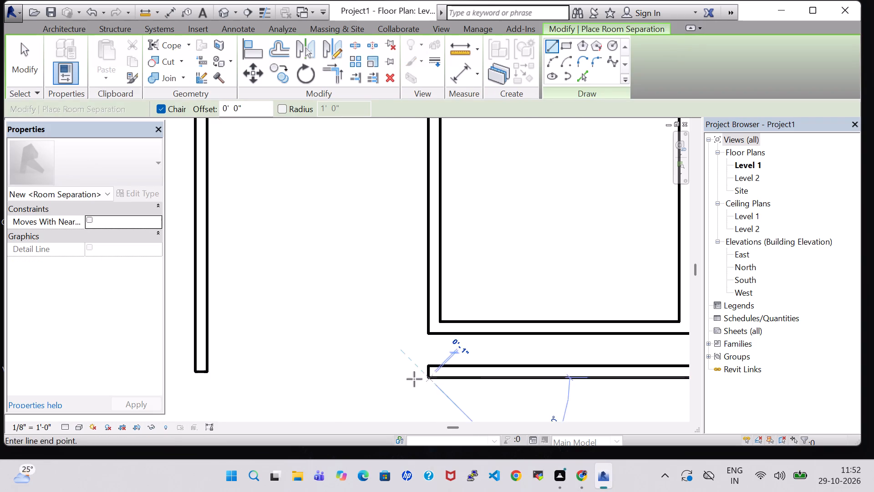
{"action": "left_click", "coordinate": [207, 380]}
{"action": "key", "text": "Escape"}
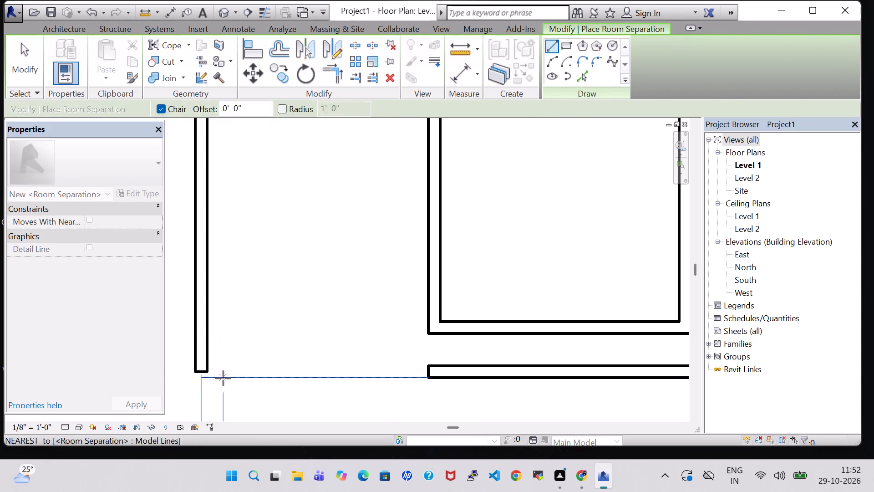
{"action": "key", "text": "Escape"}
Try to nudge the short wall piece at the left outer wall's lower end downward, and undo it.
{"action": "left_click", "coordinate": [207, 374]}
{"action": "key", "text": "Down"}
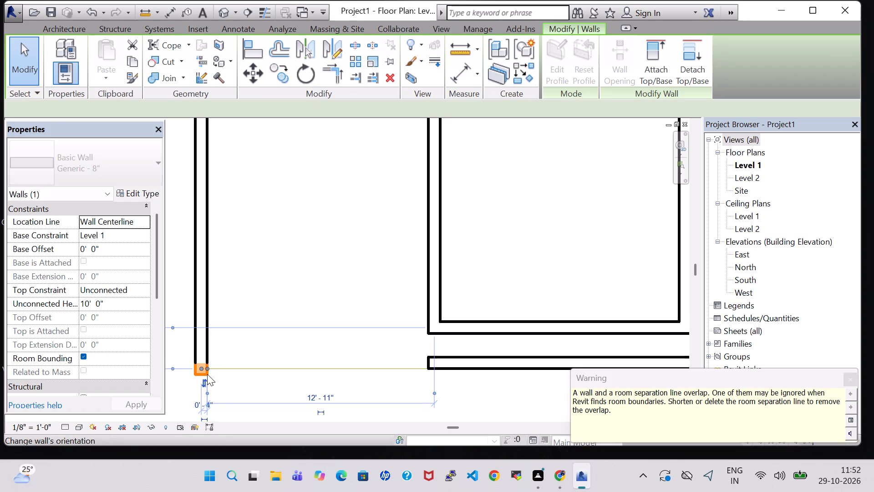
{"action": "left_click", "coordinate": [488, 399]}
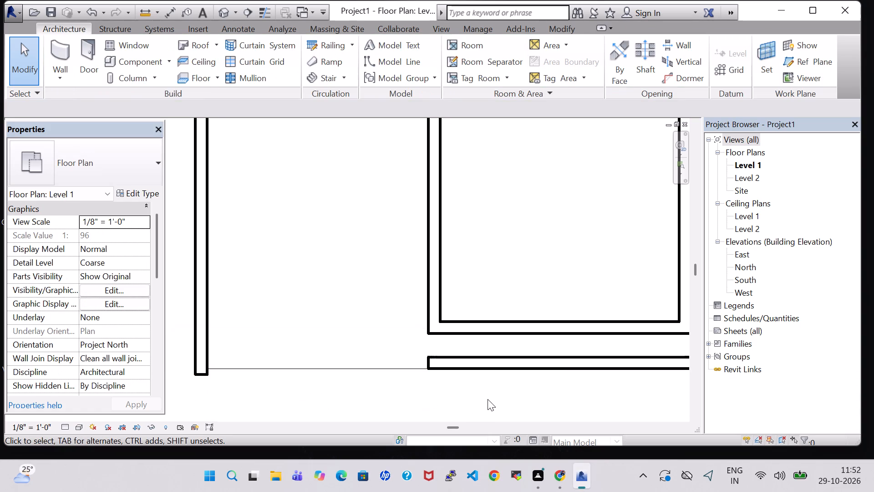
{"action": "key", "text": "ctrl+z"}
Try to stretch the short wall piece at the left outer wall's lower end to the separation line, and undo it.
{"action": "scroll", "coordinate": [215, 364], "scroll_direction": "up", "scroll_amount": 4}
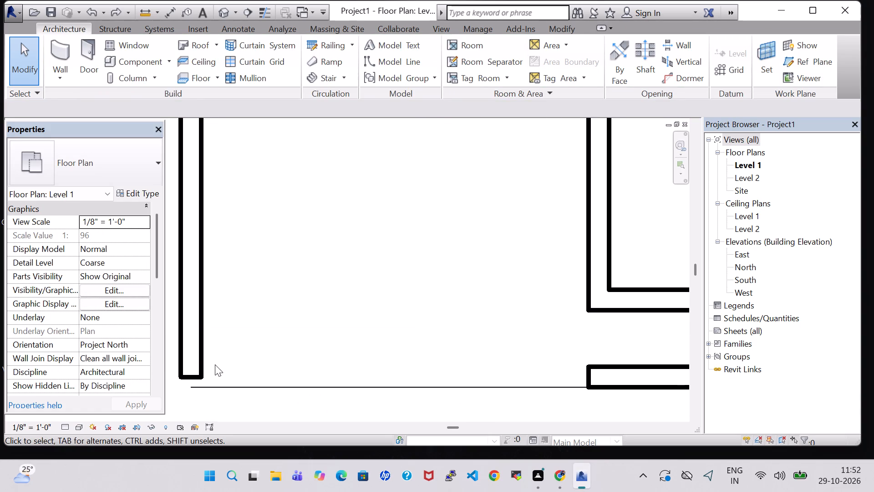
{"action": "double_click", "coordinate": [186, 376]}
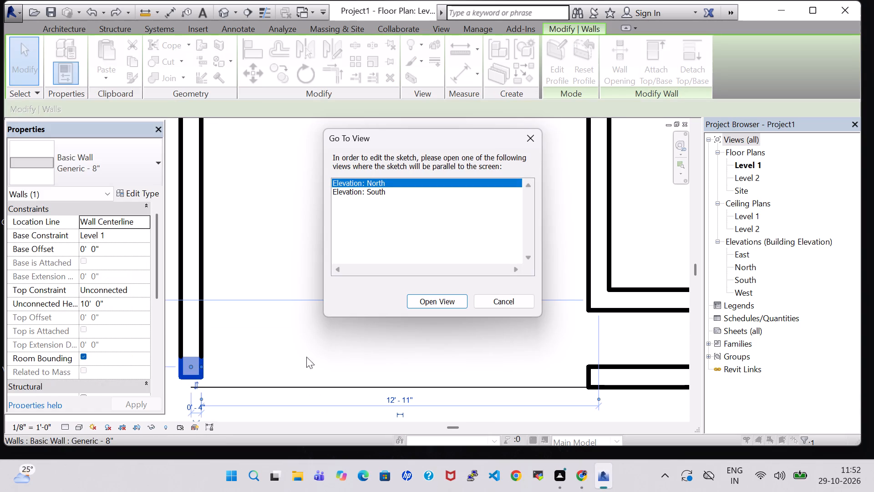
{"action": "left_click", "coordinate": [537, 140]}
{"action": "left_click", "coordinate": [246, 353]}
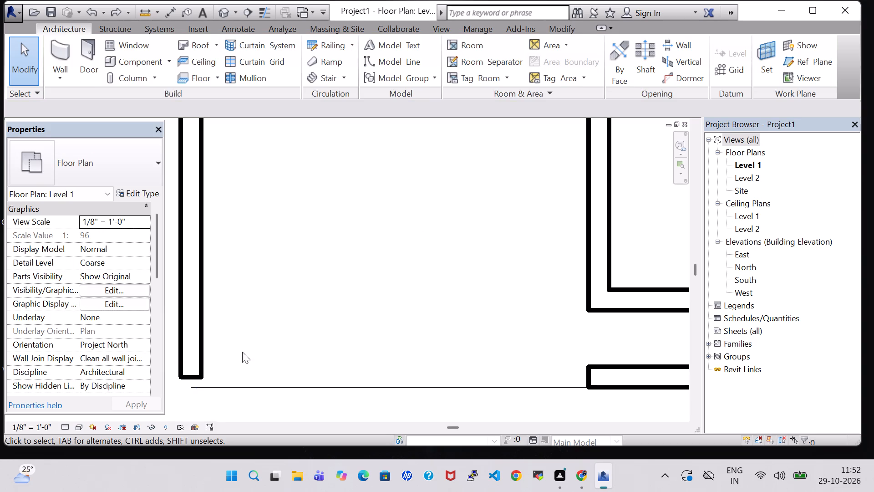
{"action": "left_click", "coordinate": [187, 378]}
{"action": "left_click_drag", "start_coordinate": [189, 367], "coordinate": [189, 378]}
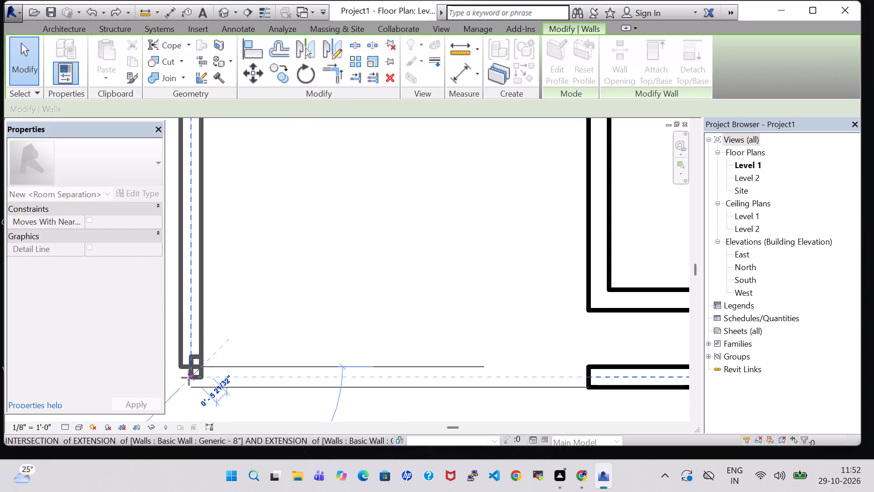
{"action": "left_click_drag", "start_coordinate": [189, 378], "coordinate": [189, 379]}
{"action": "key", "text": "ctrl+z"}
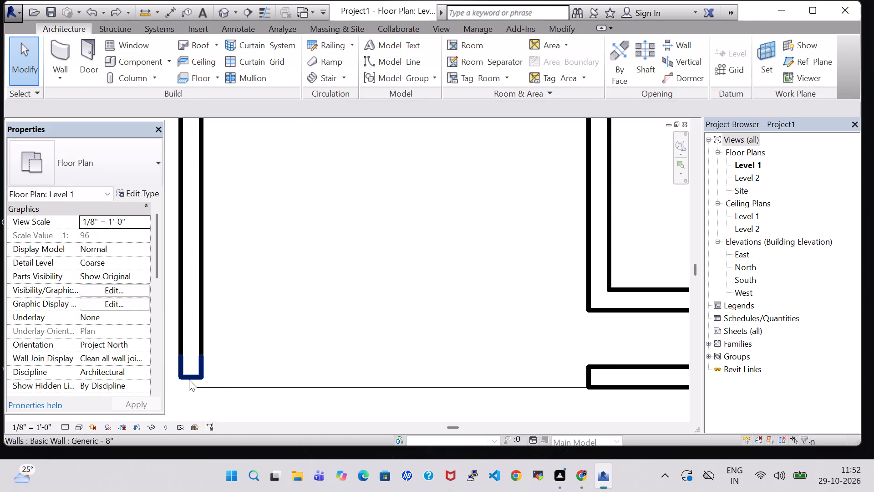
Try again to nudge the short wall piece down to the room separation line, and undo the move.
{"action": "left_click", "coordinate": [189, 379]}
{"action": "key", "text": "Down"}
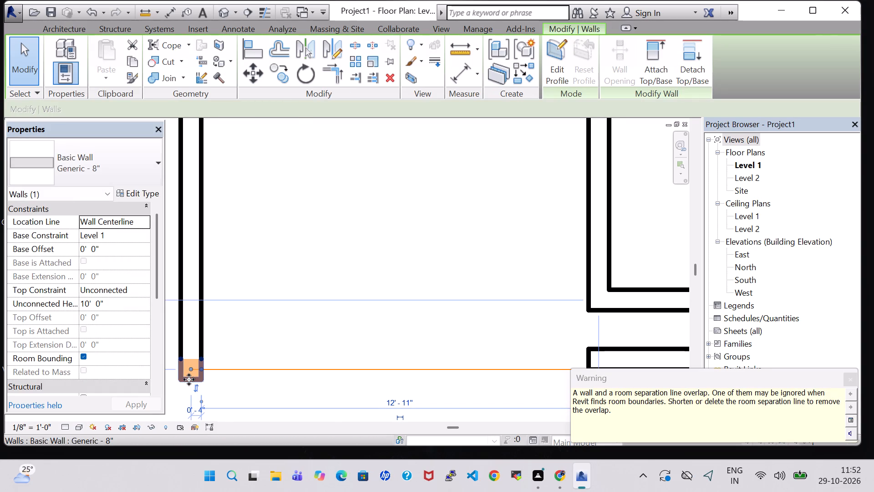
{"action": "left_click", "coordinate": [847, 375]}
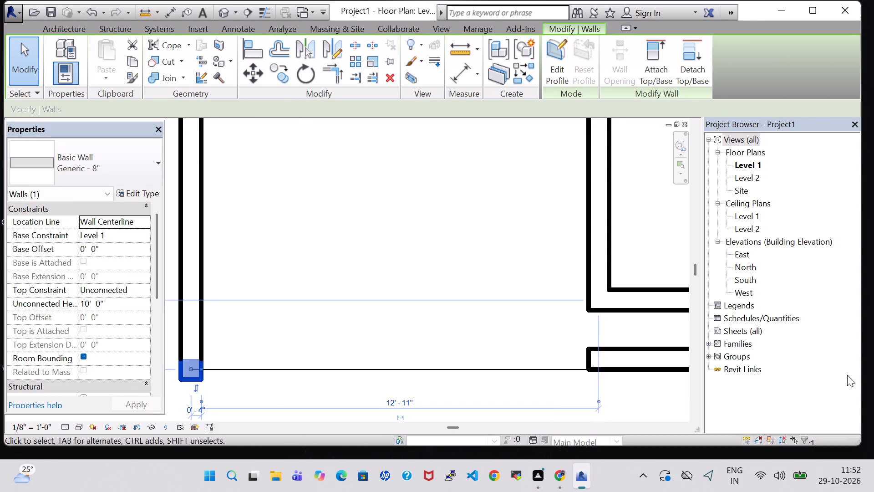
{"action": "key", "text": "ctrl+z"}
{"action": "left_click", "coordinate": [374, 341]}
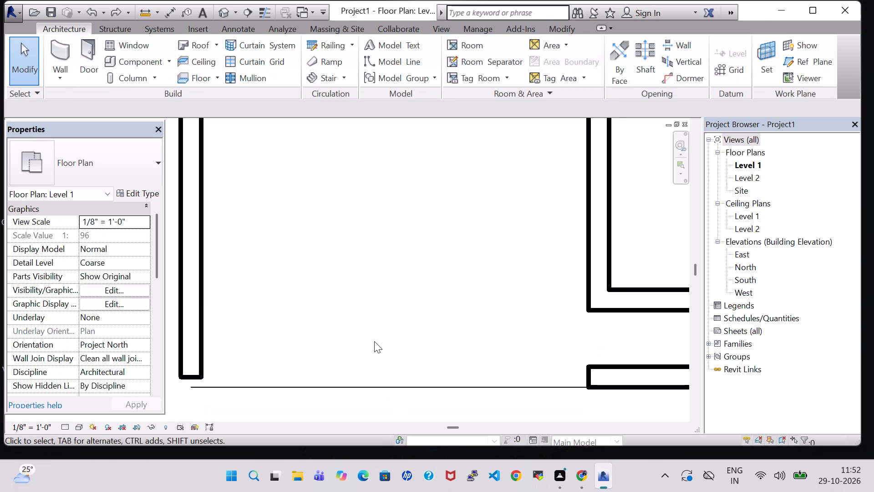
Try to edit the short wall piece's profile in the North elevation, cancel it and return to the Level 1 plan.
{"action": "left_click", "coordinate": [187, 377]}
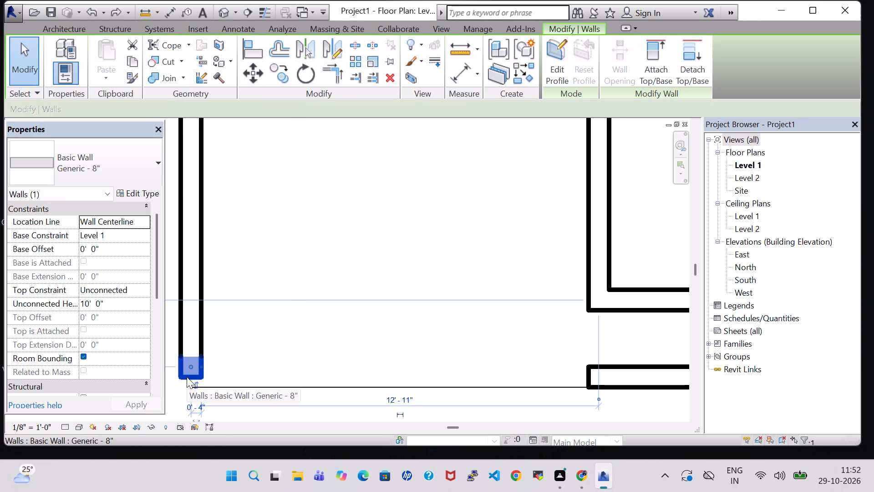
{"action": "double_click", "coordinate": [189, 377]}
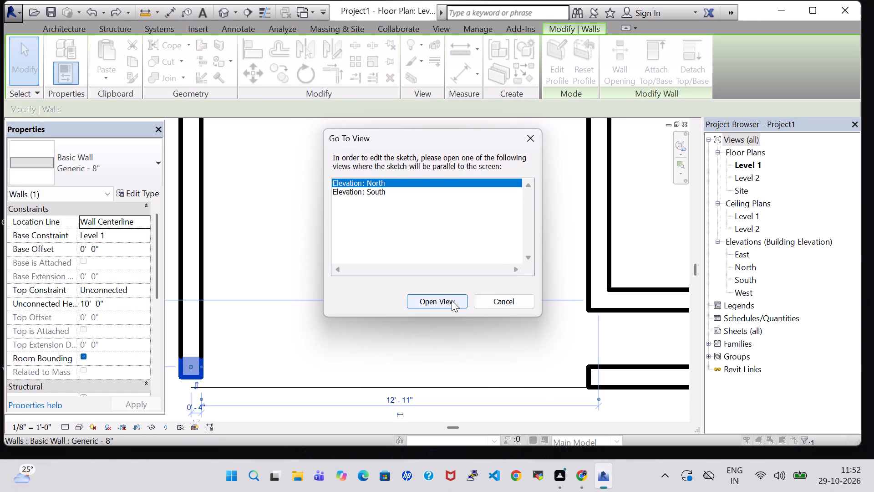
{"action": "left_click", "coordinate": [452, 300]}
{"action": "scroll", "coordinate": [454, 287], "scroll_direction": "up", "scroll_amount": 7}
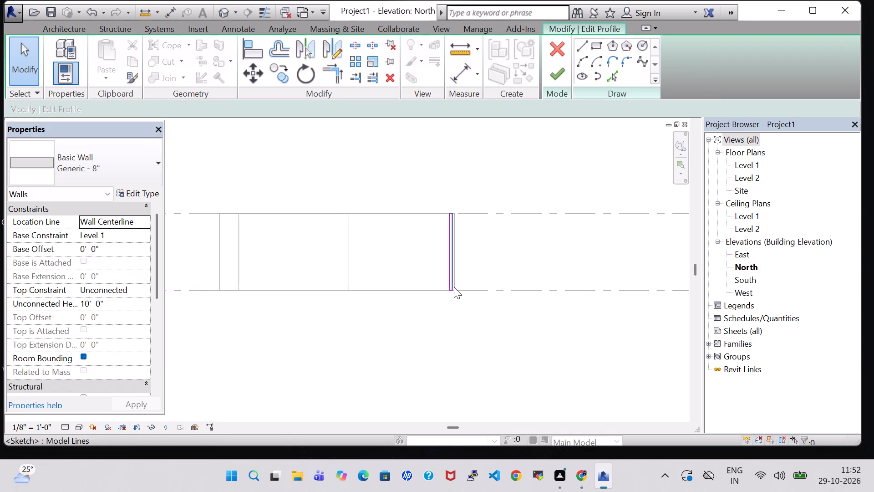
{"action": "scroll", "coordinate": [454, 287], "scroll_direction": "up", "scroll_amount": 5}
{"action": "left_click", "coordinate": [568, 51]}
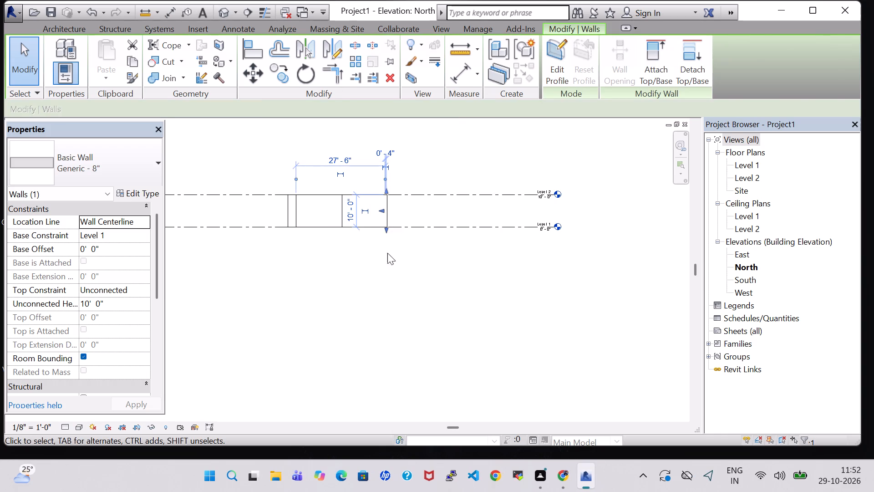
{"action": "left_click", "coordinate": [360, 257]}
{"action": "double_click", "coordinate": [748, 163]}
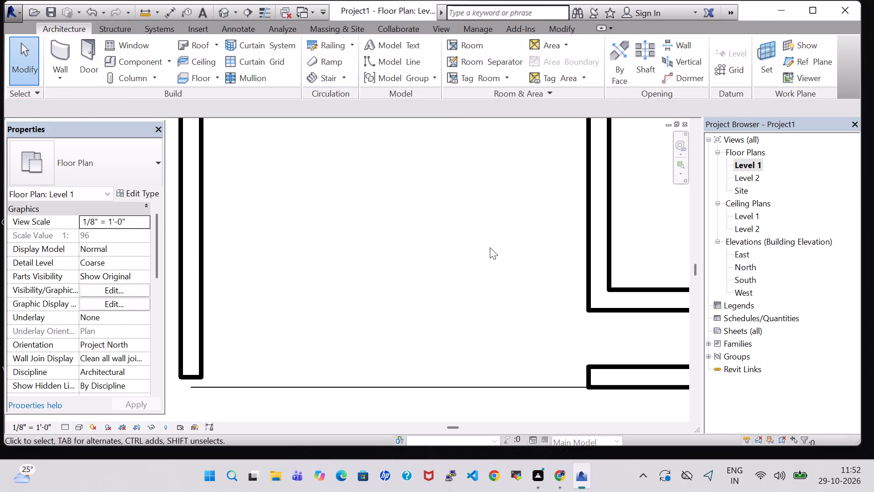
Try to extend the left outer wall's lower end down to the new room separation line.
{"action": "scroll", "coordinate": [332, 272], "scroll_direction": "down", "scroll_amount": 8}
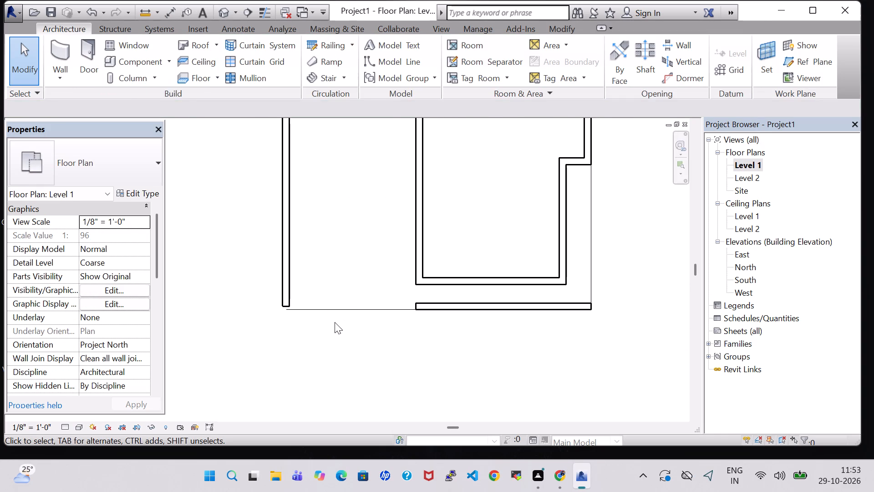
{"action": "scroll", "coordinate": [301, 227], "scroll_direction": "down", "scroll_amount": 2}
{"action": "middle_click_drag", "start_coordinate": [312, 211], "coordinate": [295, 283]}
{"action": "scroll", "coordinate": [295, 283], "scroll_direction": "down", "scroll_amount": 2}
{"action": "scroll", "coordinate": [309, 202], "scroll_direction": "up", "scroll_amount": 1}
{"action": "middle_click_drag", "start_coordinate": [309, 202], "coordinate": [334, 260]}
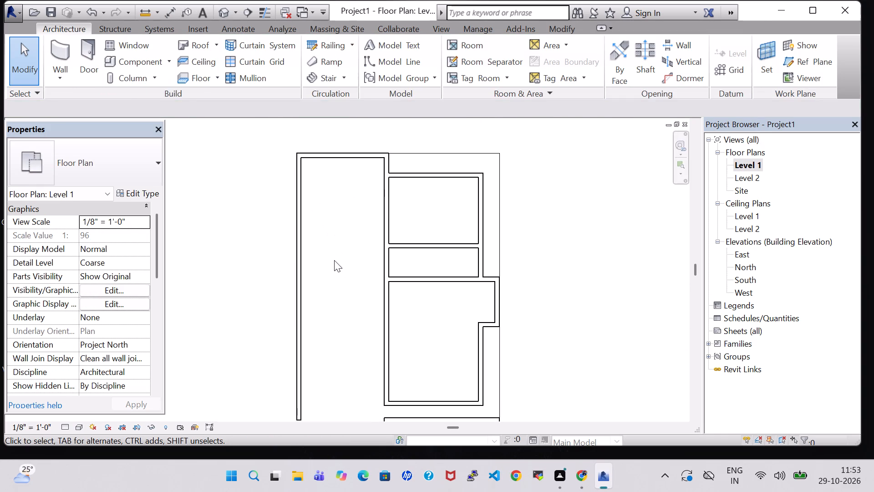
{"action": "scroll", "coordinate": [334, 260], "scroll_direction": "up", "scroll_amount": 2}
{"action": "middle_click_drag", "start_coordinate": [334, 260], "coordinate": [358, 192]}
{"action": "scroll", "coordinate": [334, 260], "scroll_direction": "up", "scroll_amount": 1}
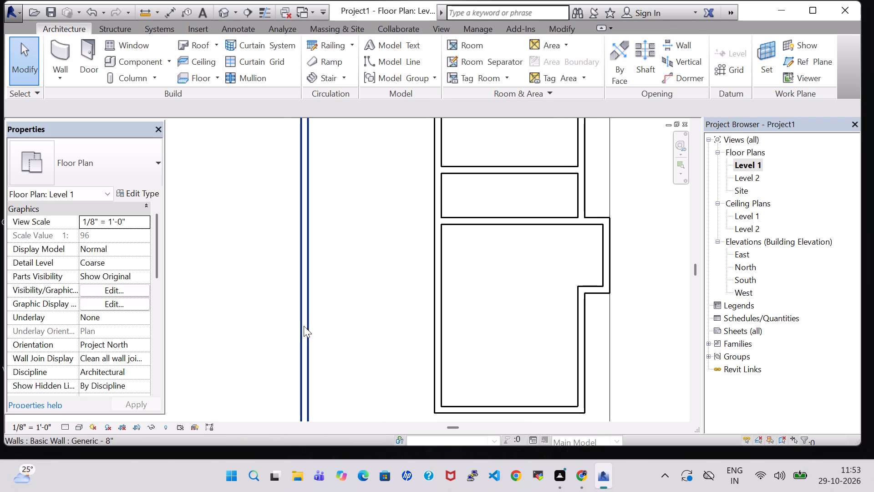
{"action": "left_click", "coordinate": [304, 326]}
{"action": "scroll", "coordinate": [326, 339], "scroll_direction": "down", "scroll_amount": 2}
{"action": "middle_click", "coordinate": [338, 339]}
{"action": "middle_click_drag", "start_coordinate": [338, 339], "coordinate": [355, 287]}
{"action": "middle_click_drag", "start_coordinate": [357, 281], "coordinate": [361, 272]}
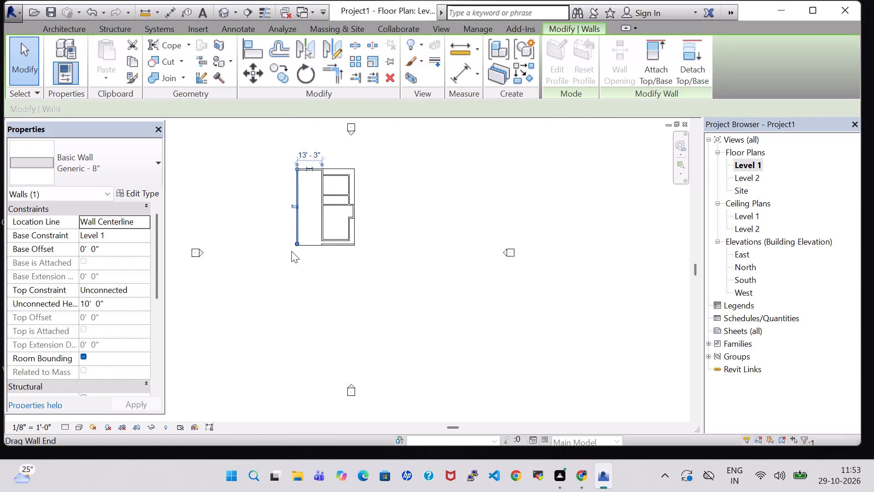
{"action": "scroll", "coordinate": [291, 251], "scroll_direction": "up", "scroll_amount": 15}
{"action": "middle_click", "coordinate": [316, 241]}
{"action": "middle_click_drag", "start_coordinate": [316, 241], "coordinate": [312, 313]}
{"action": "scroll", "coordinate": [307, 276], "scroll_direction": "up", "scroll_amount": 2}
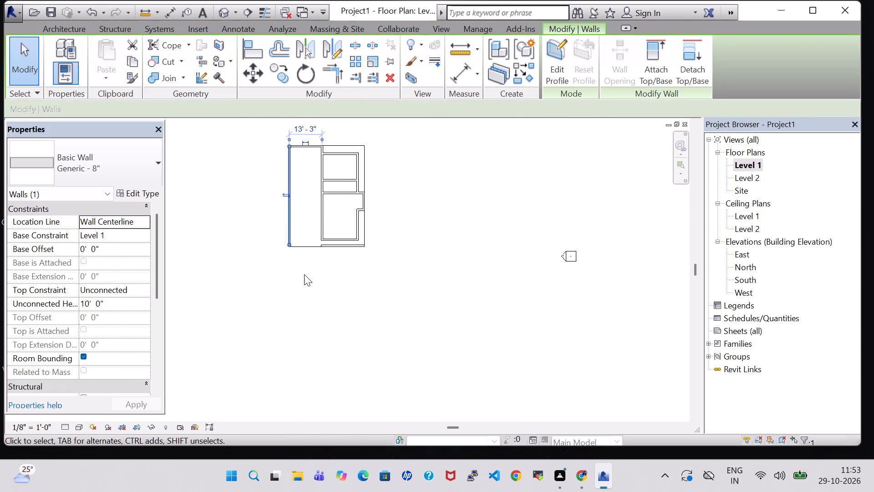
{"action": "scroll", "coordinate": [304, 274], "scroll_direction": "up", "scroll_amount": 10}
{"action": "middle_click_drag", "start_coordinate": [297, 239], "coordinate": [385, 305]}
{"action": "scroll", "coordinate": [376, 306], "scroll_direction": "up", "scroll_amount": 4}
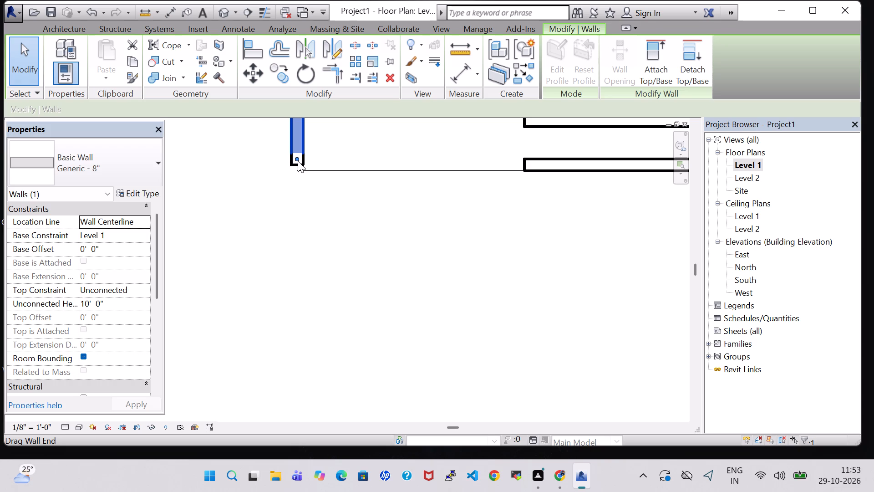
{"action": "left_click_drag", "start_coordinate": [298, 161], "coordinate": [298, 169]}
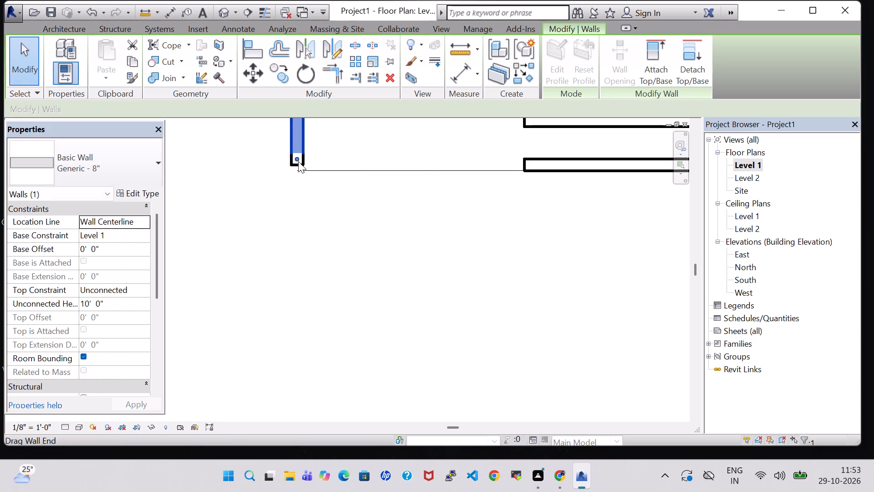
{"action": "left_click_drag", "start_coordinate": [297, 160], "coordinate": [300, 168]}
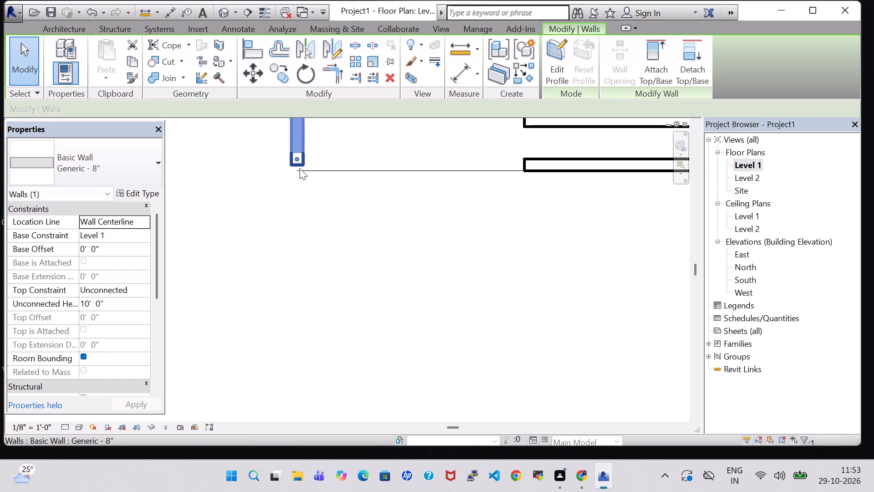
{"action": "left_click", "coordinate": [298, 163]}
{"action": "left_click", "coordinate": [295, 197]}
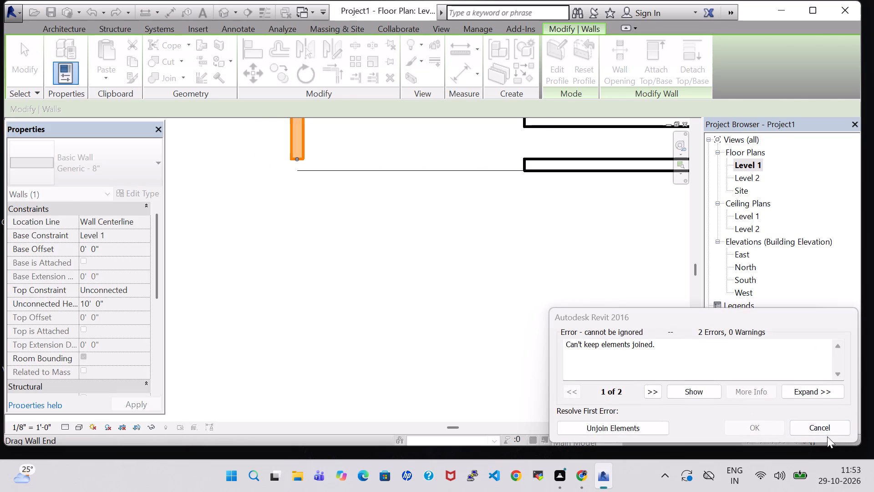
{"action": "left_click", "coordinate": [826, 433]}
Delete the left outer wall and the short wall piece left at its lower end.
{"action": "scroll", "coordinate": [483, 281], "scroll_direction": "down", "scroll_amount": 4}
{"action": "left_click", "coordinate": [379, 194]}
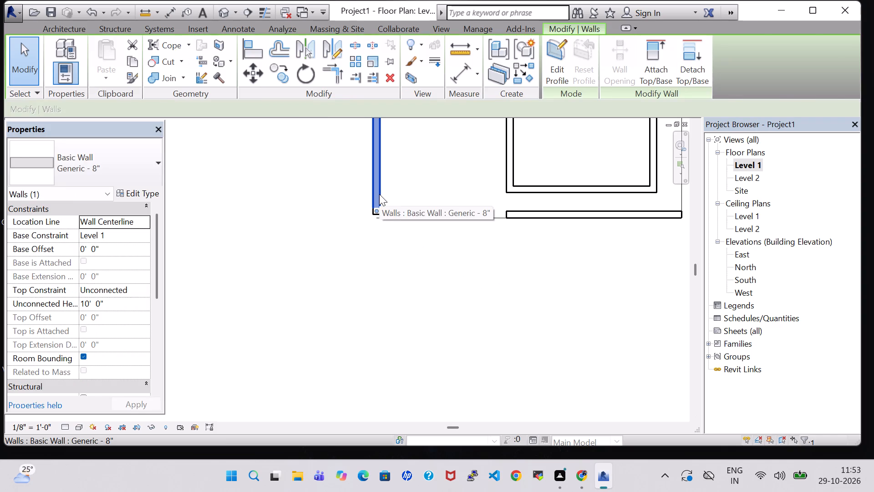
{"action": "key", "text": "Delete"}
{"action": "left_click", "coordinate": [376, 211]}
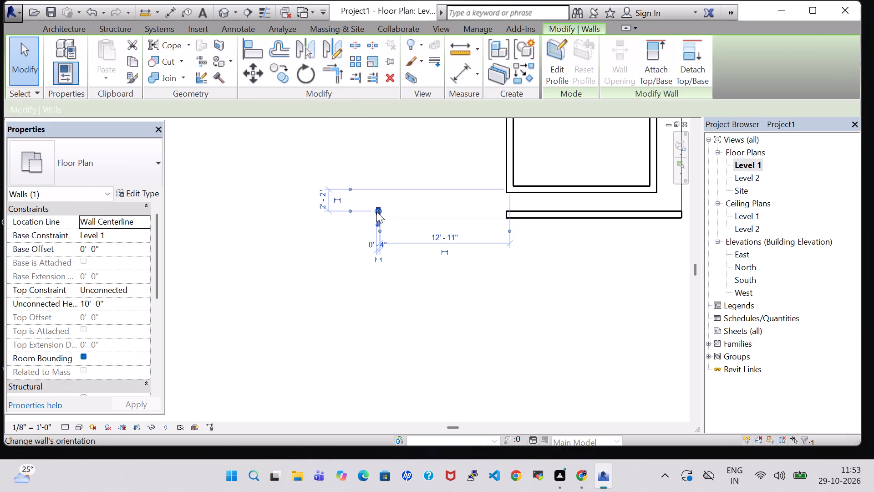
{"action": "key", "text": "Delete"}
Draw a vertical Generic - 8" wall as the left outer wall, from the top wall's left corner down to the lower room separation line.
{"action": "scroll", "coordinate": [376, 211], "scroll_direction": "down", "scroll_amount": 4}
{"action": "middle_click_drag", "start_coordinate": [376, 211], "coordinate": [395, 292]}
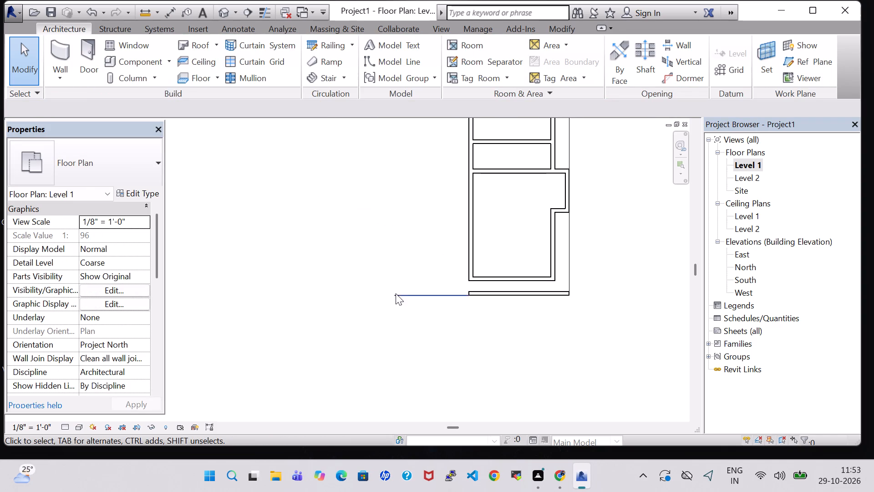
{"action": "left_click", "coordinate": [66, 38]}
{"action": "middle_click_drag", "start_coordinate": [384, 159], "coordinate": [384, 219]}
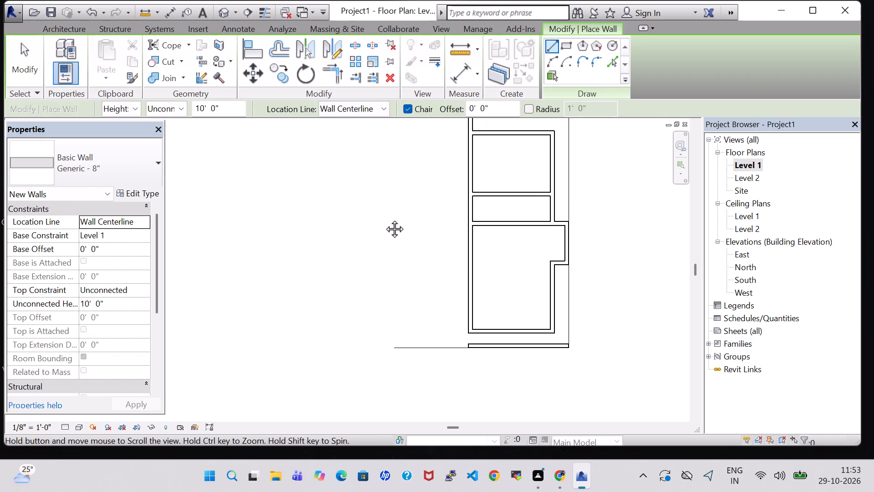
{"action": "middle_click_drag", "start_coordinate": [384, 219], "coordinate": [384, 221]}
{"action": "left_click", "coordinate": [394, 129]}
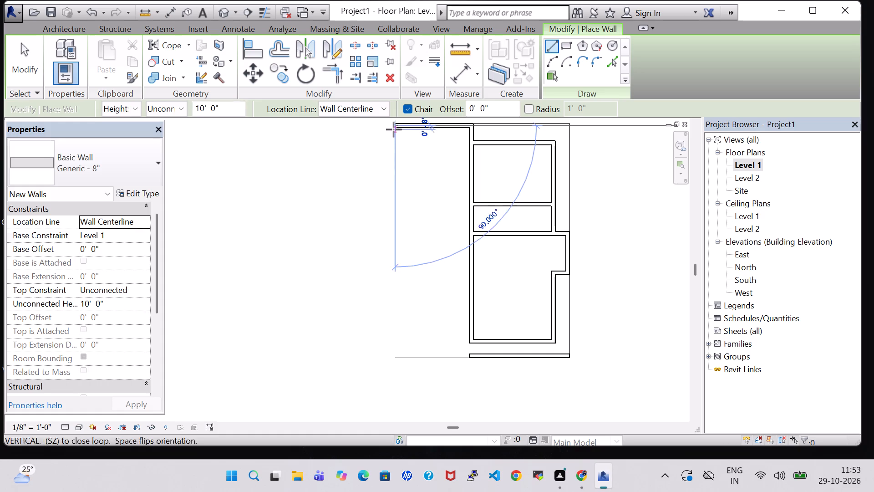
{"action": "scroll", "coordinate": [390, 357], "scroll_direction": "up", "scroll_amount": 9}
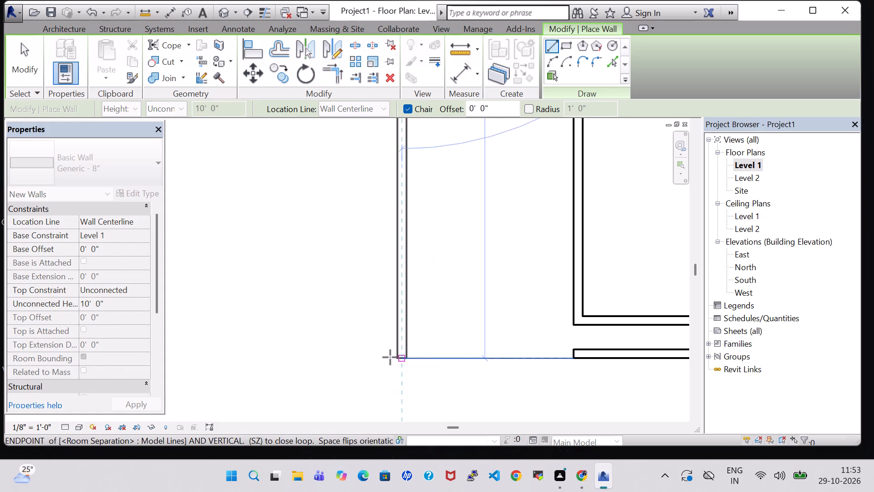
{"action": "scroll", "coordinate": [390, 357], "scroll_direction": "up", "scroll_amount": 4}
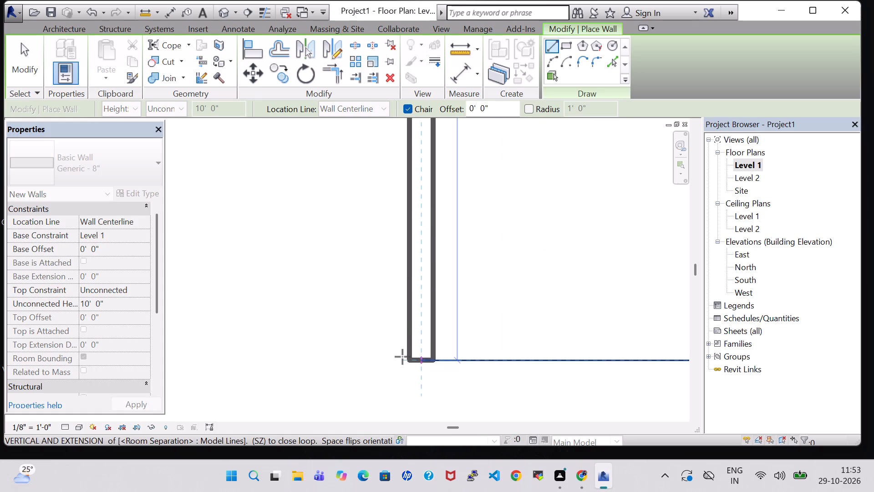
{"action": "left_click", "coordinate": [404, 357]}
{"action": "scroll", "coordinate": [451, 281], "scroll_direction": "down", "scroll_amount": 8}
{"action": "key", "text": "Escape"}
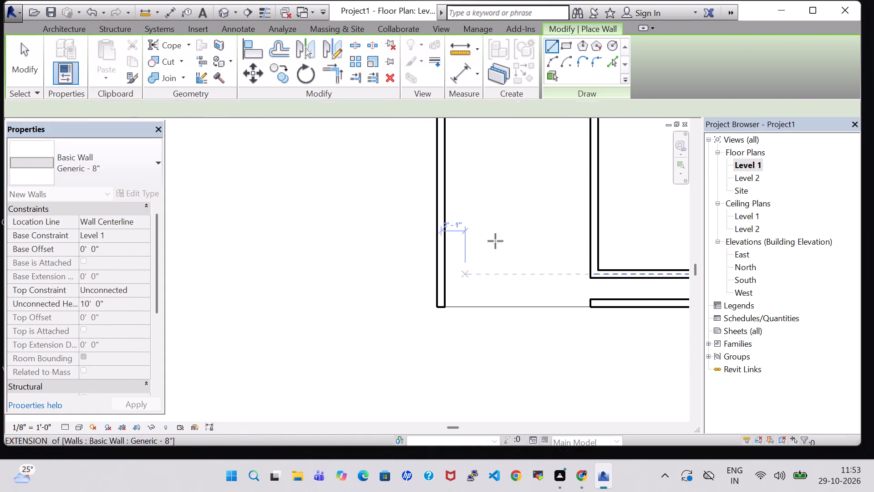
{"action": "key", "text": "Escape"}
Examine the redrawn left outer wall and its ends against the rest of the Level 1 plan.
{"action": "scroll", "coordinate": [512, 214], "scroll_direction": "down", "scroll_amount": 4}
{"action": "middle_click_drag", "start_coordinate": [510, 209], "coordinate": [446, 254]}
{"action": "scroll", "coordinate": [449, 256], "scroll_direction": "down", "scroll_amount": 3}
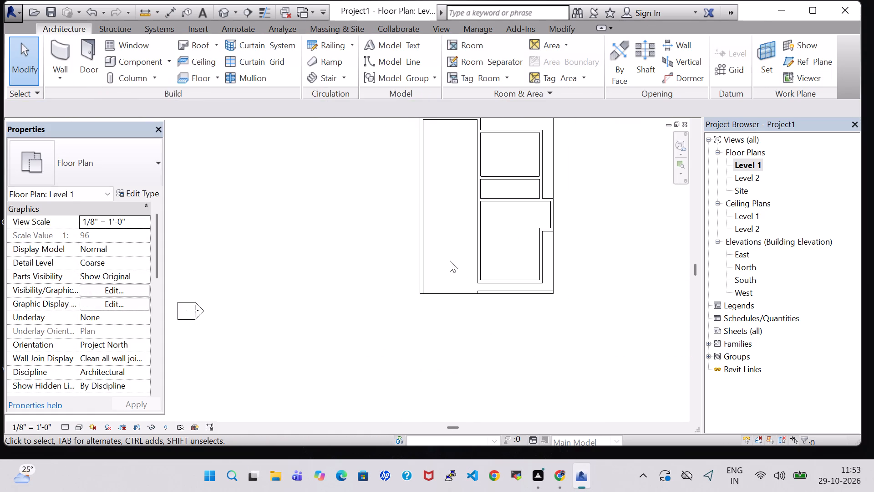
{"action": "scroll", "coordinate": [450, 259], "scroll_direction": "down", "scroll_amount": 1}
{"action": "middle_click_drag", "start_coordinate": [450, 259], "coordinate": [396, 303]}
{"action": "scroll", "coordinate": [396, 303], "scroll_direction": "up", "scroll_amount": 3}
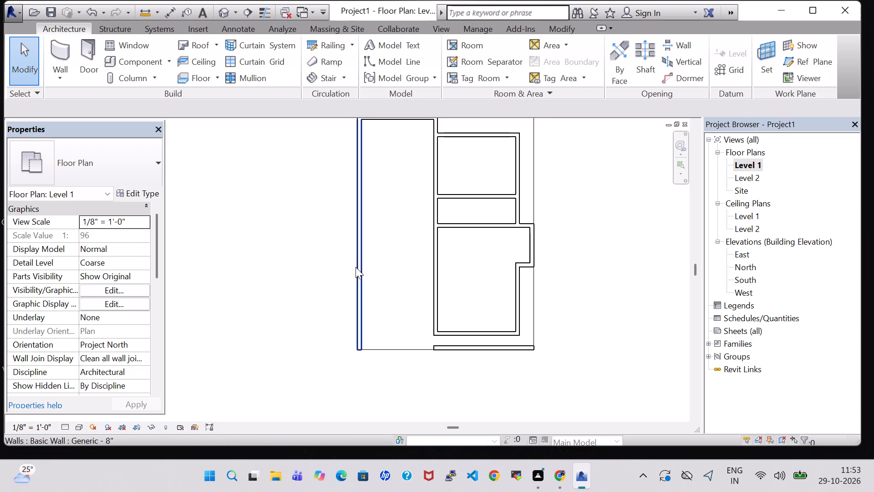
{"action": "left_click", "coordinate": [356, 267]}
{"action": "left_click", "coordinate": [567, 242]}
{"action": "scroll", "coordinate": [567, 241], "scroll_direction": "down", "scroll_amount": 1}
{"action": "middle_click", "coordinate": [578, 226]}
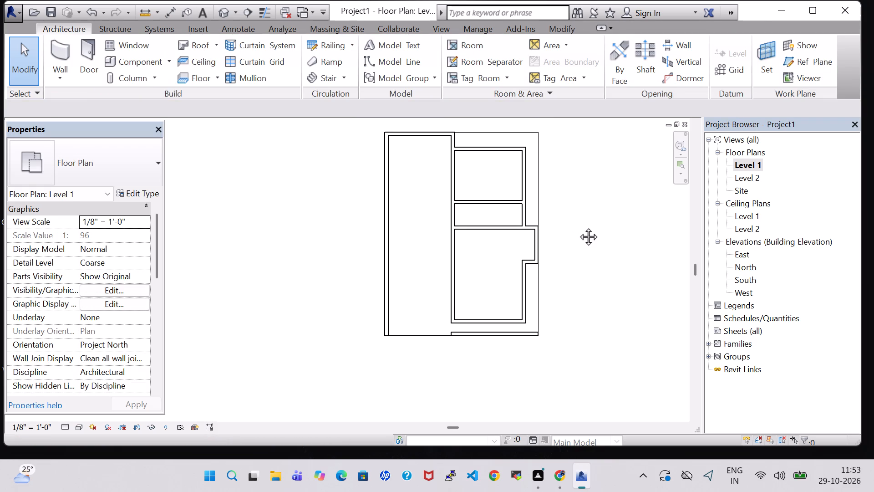
Start another Generic - 8" straight wall on Level 1 with a 10' 0" unconnected height and Wall Centerline location line.
{"action": "left_click", "coordinate": [50, 44]}
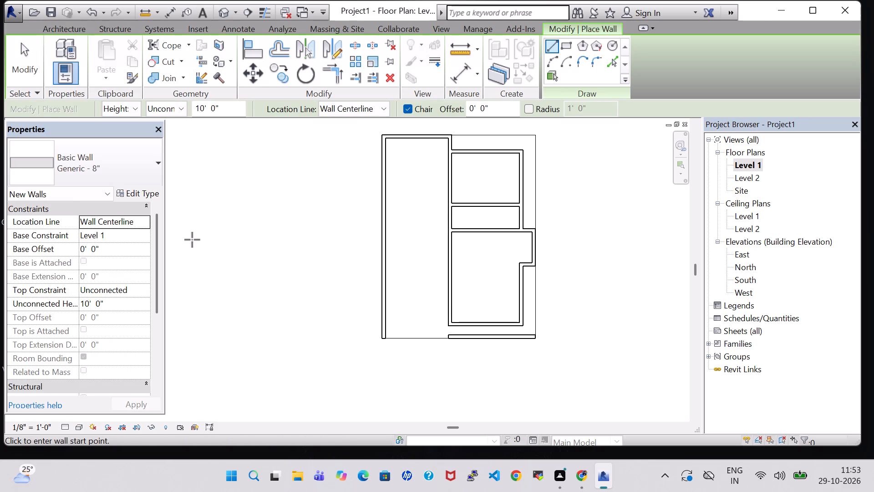
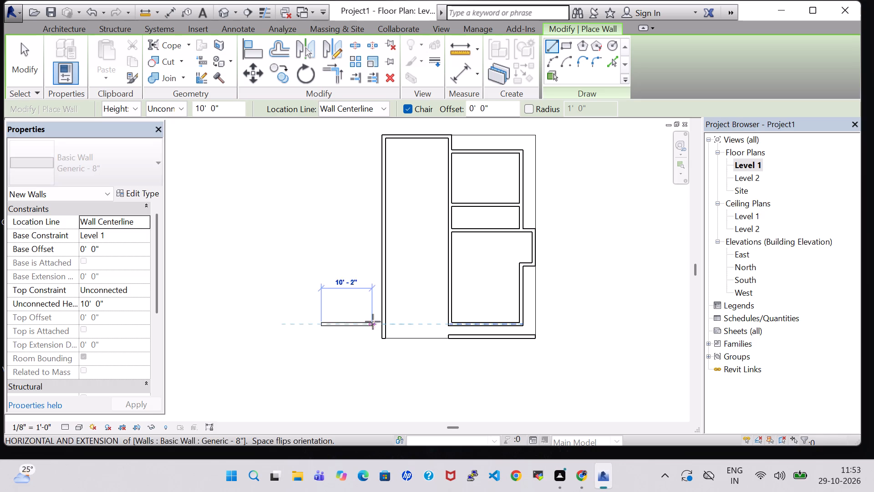
Abandon the pending wall segment and start a new Generic - 8" wall from the lower endpoint of the left outer wall.
{"action": "key", "text": "Escape"}
{"action": "key", "text": "Escape"}
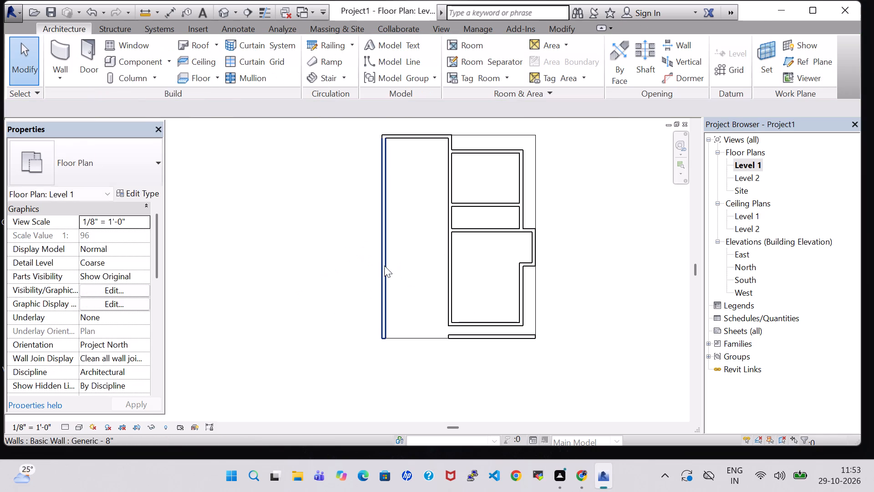
{"action": "left_click", "coordinate": [63, 38]}
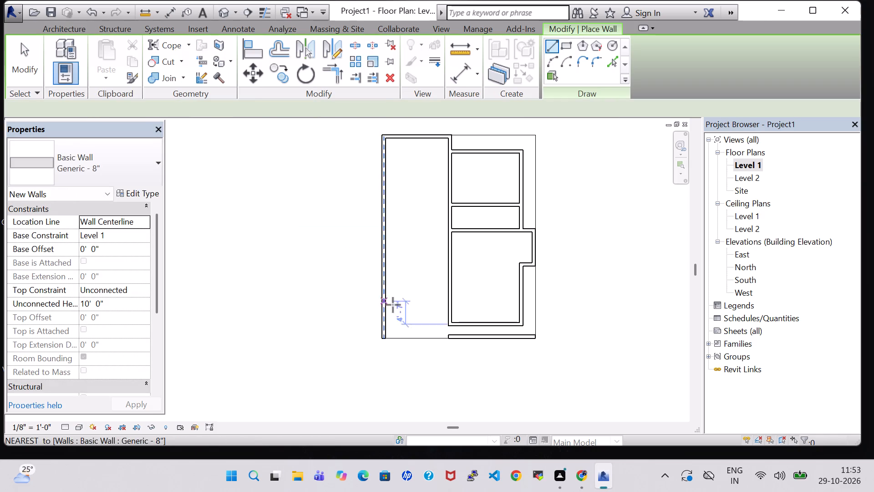
{"action": "left_click", "coordinate": [386, 334]}
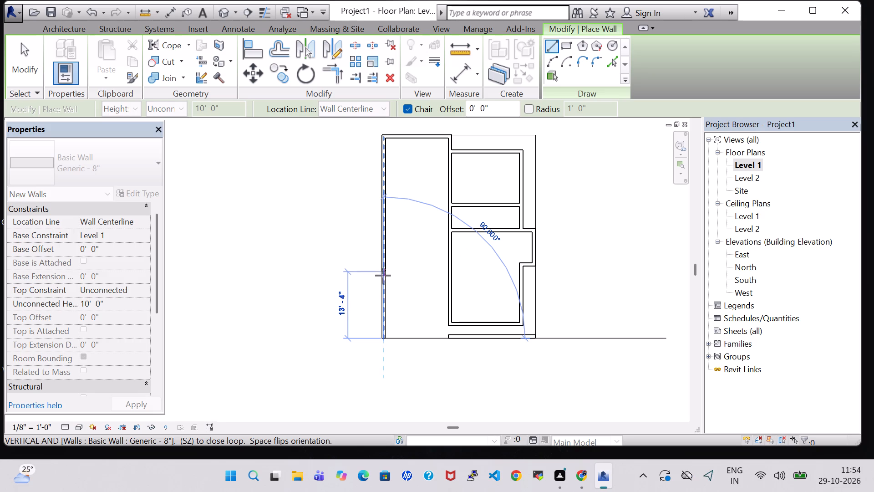
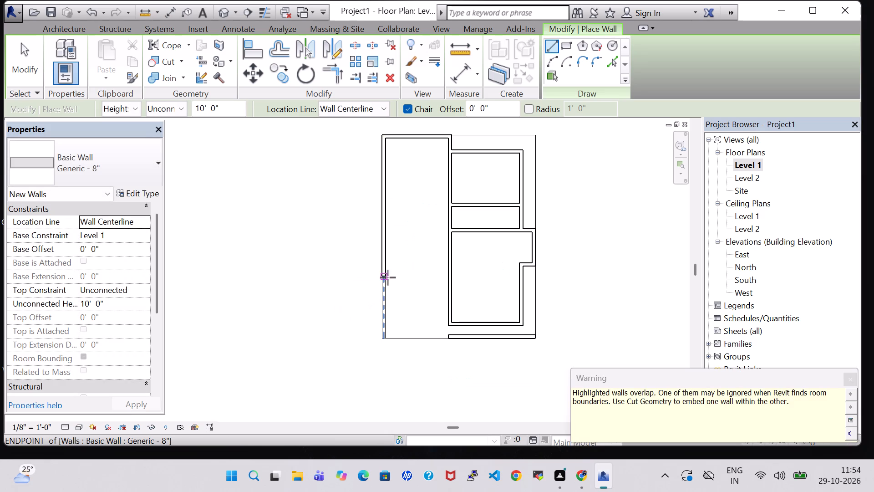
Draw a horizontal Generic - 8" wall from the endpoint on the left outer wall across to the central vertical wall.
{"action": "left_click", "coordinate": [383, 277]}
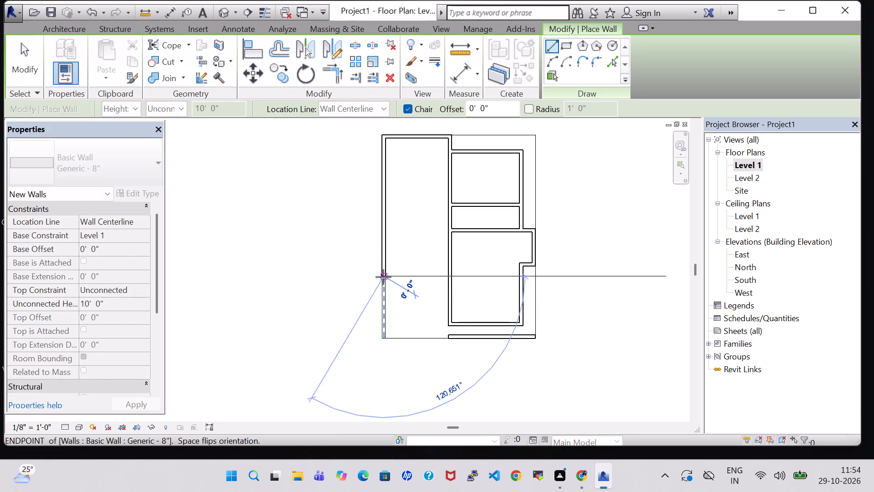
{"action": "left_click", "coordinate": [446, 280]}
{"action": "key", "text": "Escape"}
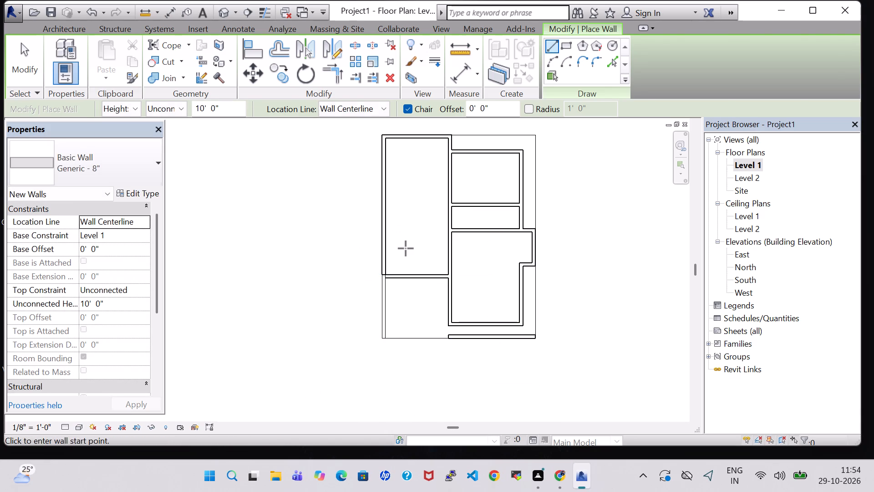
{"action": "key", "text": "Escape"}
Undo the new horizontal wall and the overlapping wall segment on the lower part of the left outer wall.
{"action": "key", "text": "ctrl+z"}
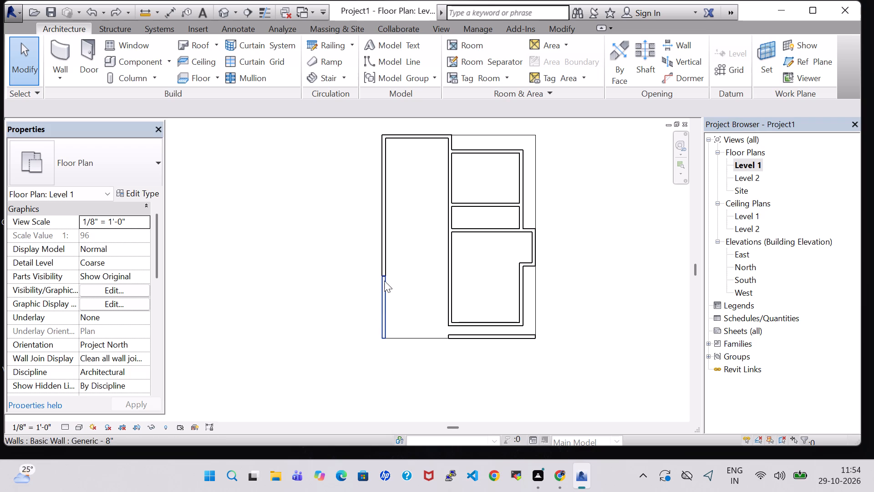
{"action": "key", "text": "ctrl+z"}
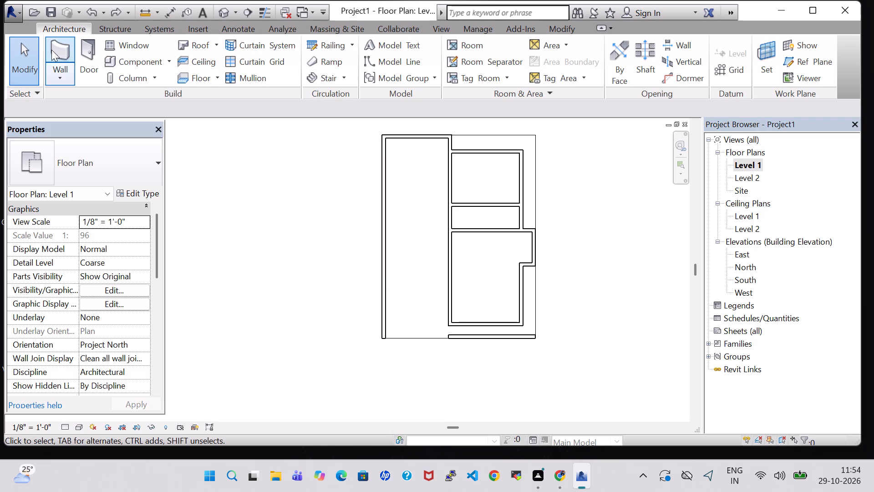
Start a new Generic - 8" wall with a centerline location line and 10' 0" height.
{"action": "left_click", "coordinate": [56, 50]}
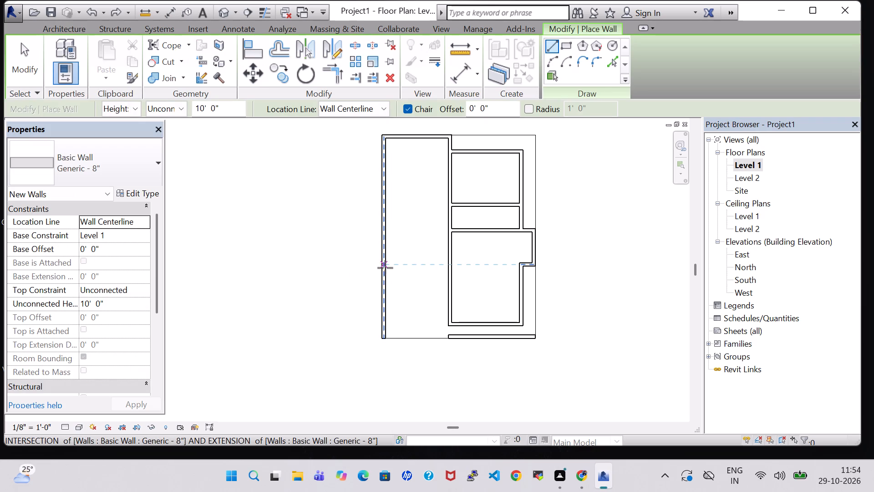
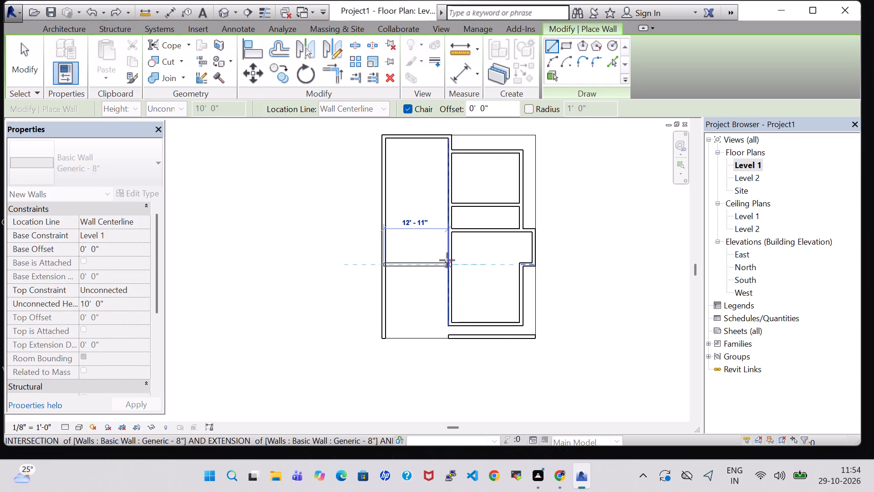
Finish the horizontal Generic - 8" wall from the left outer wall at the central vertical wall, about 12' 11" long.
{"action": "left_click", "coordinate": [450, 260]}
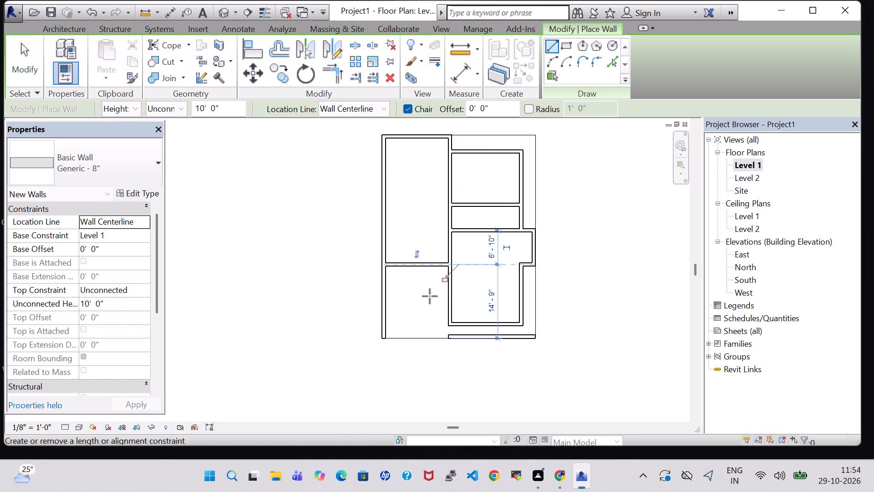
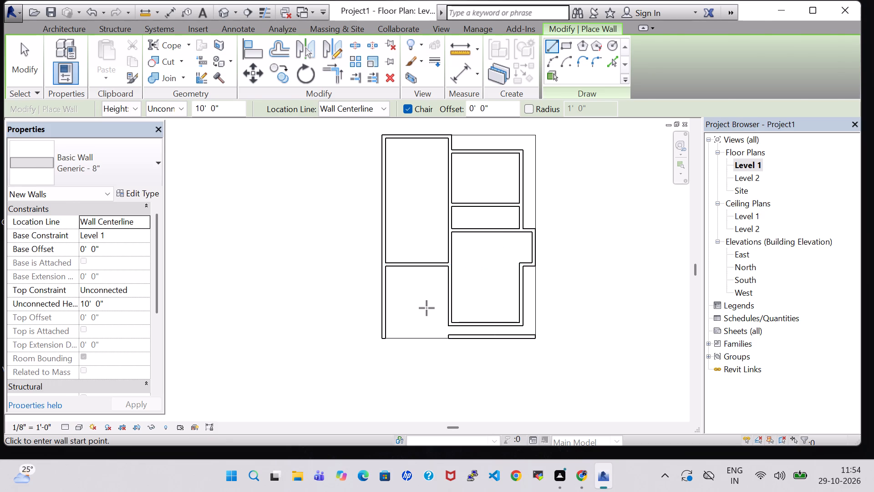
Split the central vertical wall about 6' 5" and 0' 5" above the left horizontal dividing wall, and delete the segment between the splits.
{"action": "key", "text": "Escape"}
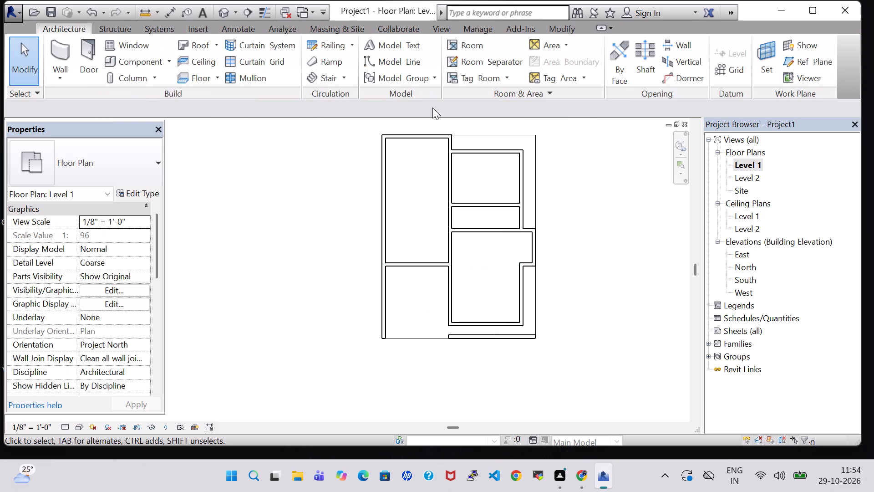
{"action": "left_click", "coordinate": [570, 27]}
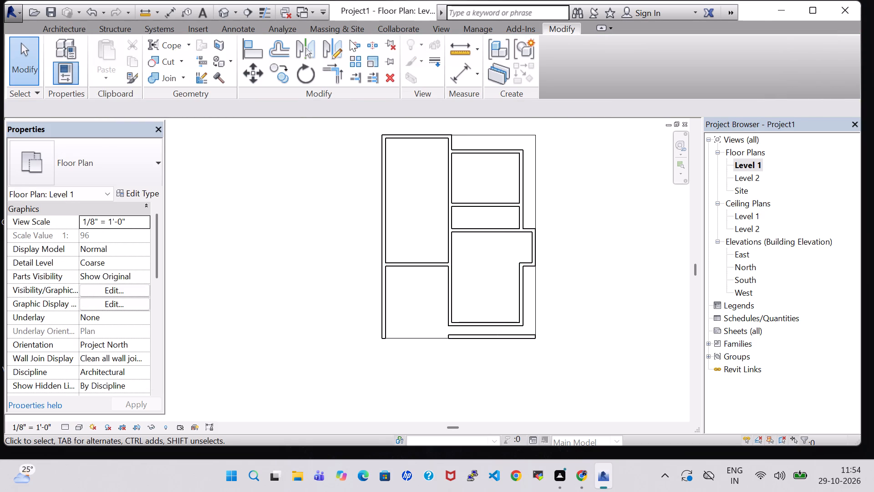
{"action": "left_click", "coordinate": [350, 40]}
{"action": "scroll", "coordinate": [441, 228], "scroll_direction": "up", "scroll_amount": 9}
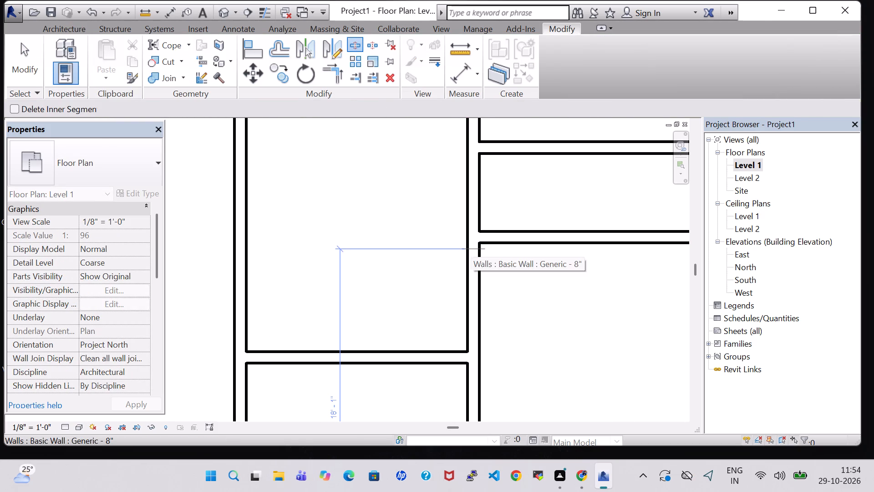
{"action": "left_click", "coordinate": [471, 244]}
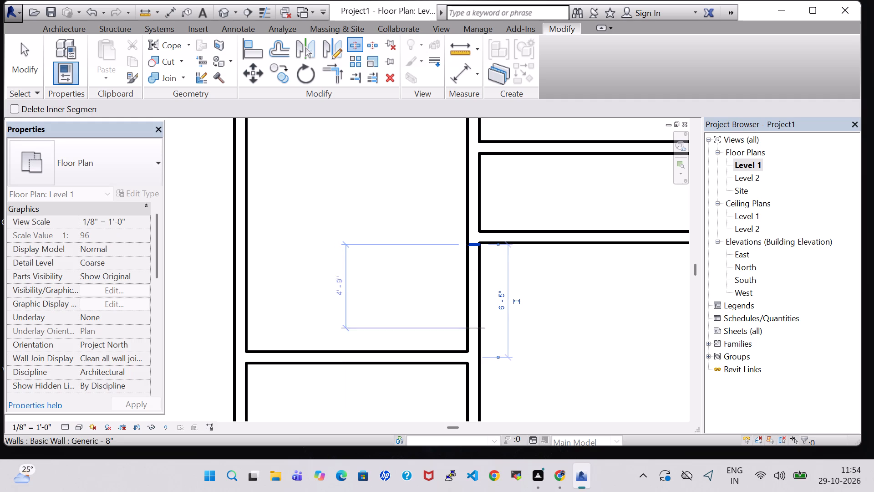
{"action": "left_click", "coordinate": [477, 349]}
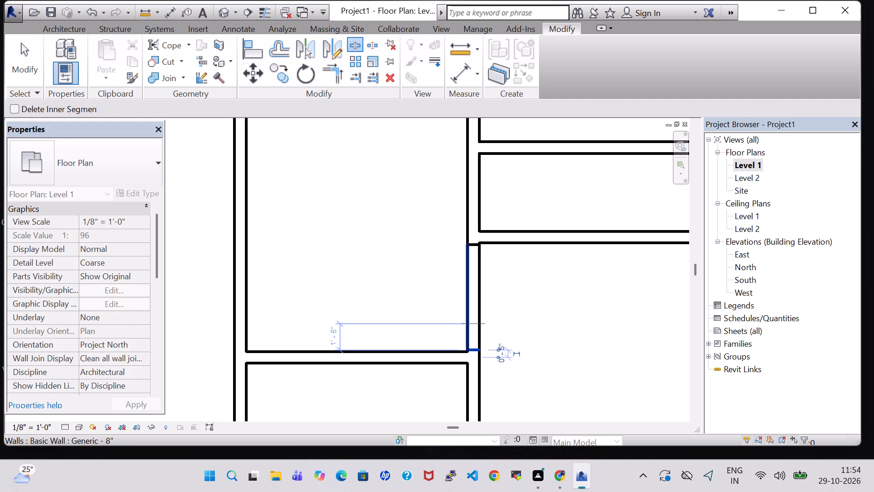
{"action": "key", "text": "Escape"}
{"action": "key", "text": "Escape"}
{"action": "left_click", "coordinate": [468, 321]}
{"action": "key", "text": "Delete"}
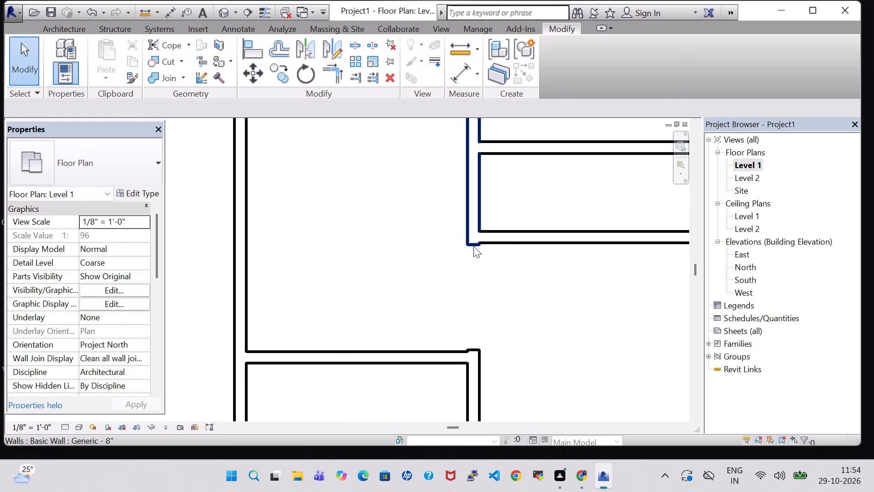
Nudge the upper wall segment up and the lower one down so their cut ends sit flush with the adjoining horizontal walls.
{"action": "left_click", "coordinate": [473, 246]}
{"action": "key", "text": "Up"}
{"action": "left_click", "coordinate": [519, 294]}
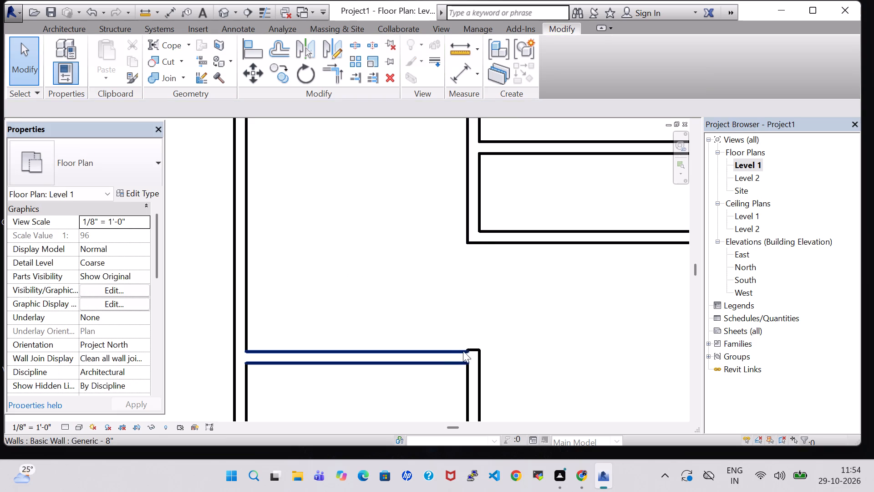
{"action": "left_click", "coordinate": [473, 351]}
{"action": "key", "text": "Down"}
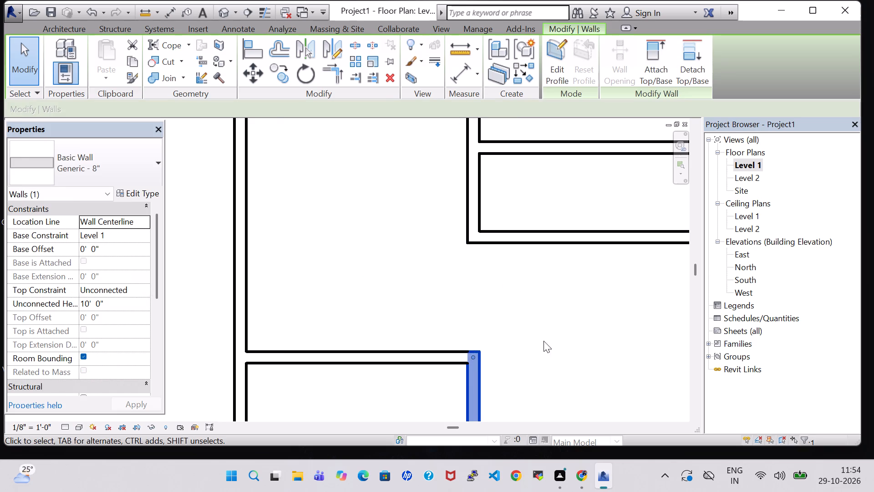
{"action": "left_click", "coordinate": [549, 329]}
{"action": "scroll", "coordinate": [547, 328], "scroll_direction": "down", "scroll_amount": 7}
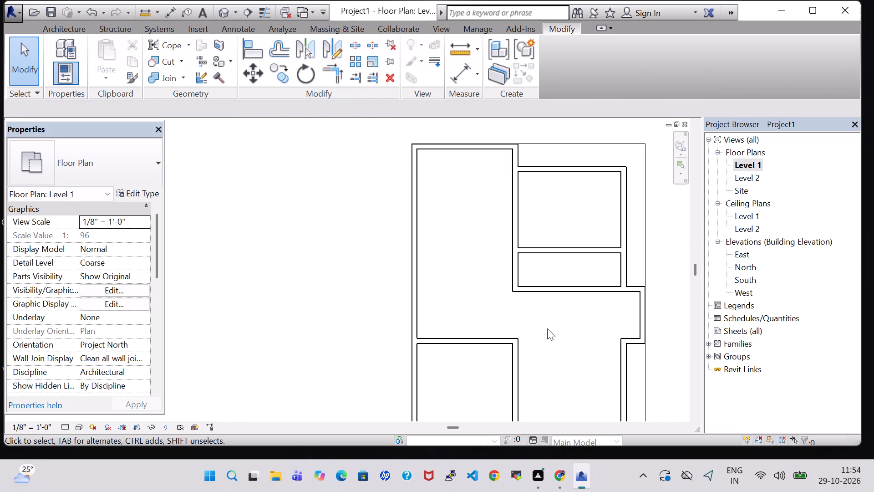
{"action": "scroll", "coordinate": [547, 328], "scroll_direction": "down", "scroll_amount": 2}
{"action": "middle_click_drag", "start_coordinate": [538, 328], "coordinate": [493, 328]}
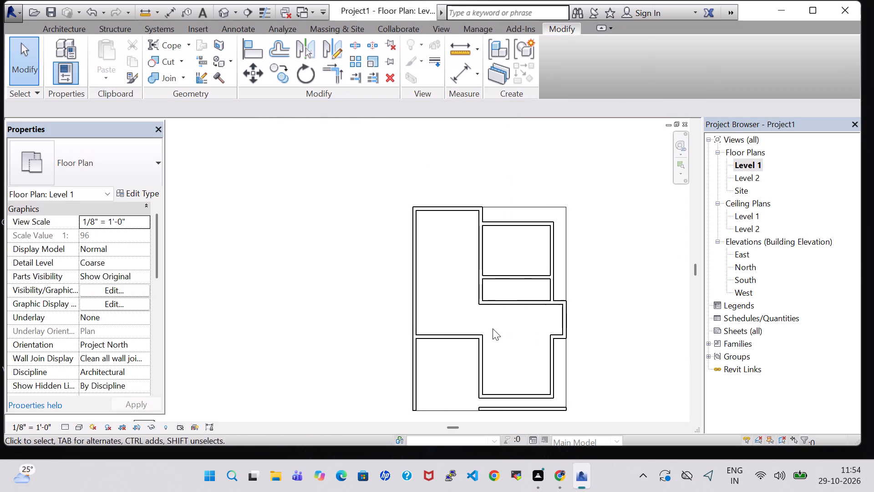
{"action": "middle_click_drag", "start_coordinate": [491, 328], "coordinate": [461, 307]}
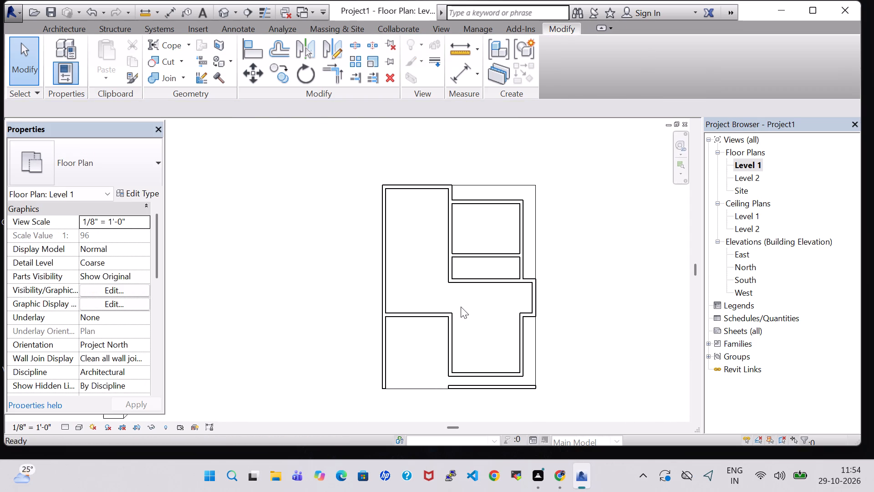
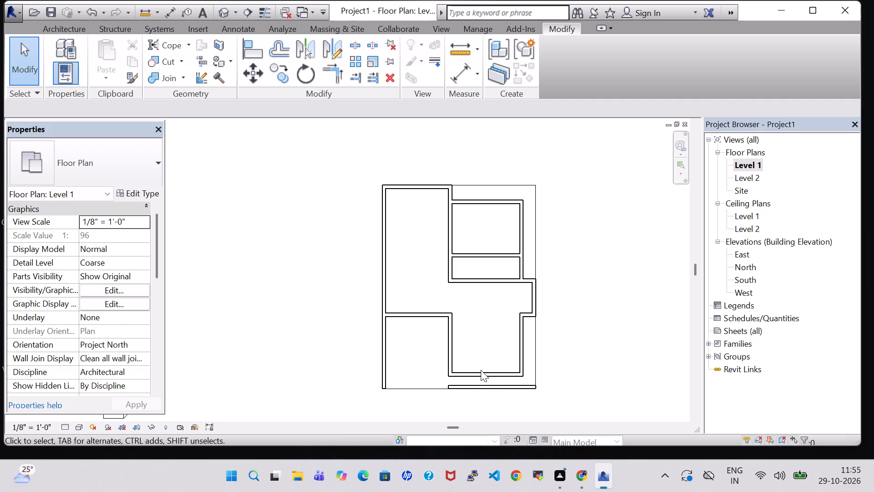
Delete the short horizontal wall below the lower central room, along the plan's bottom boundary.
{"action": "left_click", "coordinate": [491, 384]}
{"action": "key", "text": "Delete"}
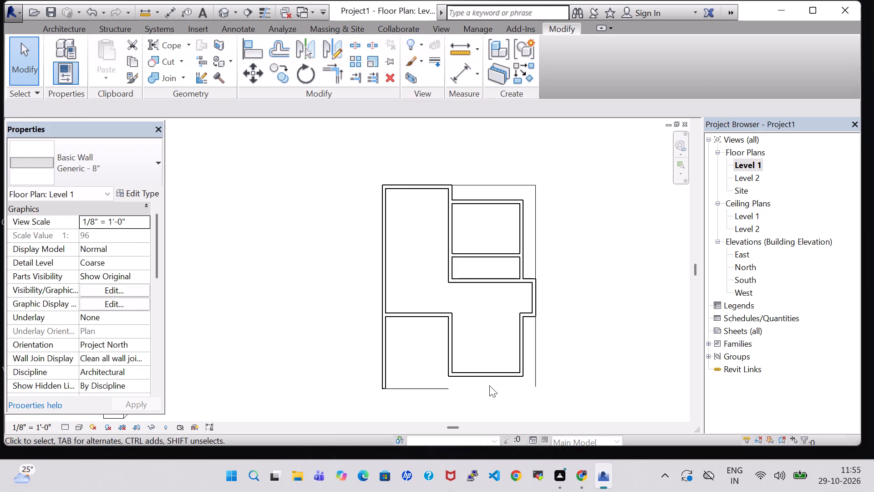
Draw room separation lines closing the plan's lower-right corner: about 17' 5" horizontally from the existing bottom line's end, and 0' 4" up to the vertical line.
{"action": "left_click", "coordinate": [56, 33]}
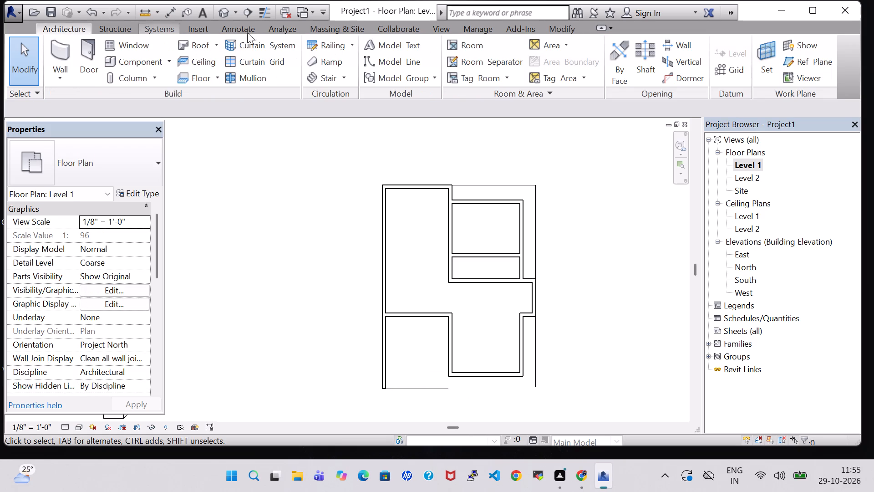
{"action": "left_click", "coordinate": [487, 62]}
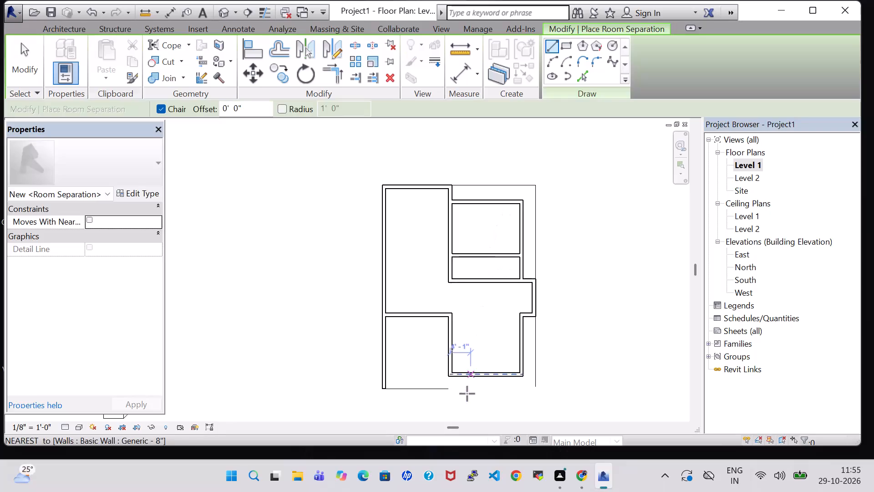
{"action": "scroll", "coordinate": [467, 394], "scroll_direction": "up", "scroll_amount": 5}
{"action": "scroll", "coordinate": [423, 383], "scroll_direction": "up", "scroll_amount": 5}
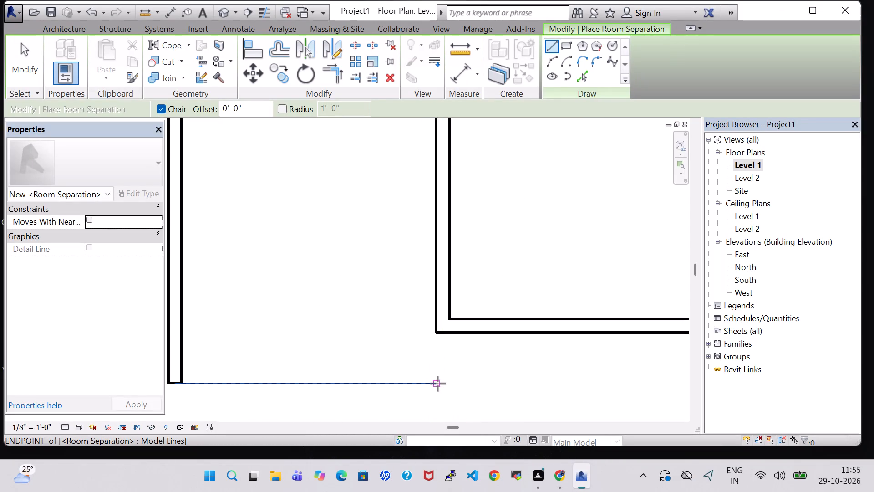
{"action": "left_click", "coordinate": [436, 384]}
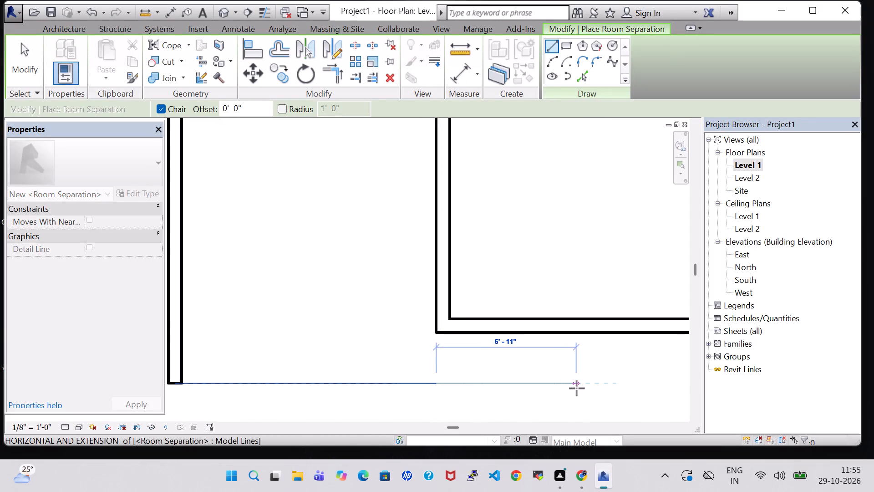
{"action": "middle_click_drag", "start_coordinate": [577, 388], "coordinate": [362, 390]}
{"action": "scroll", "coordinate": [582, 382], "scroll_direction": "up", "scroll_amount": 5}
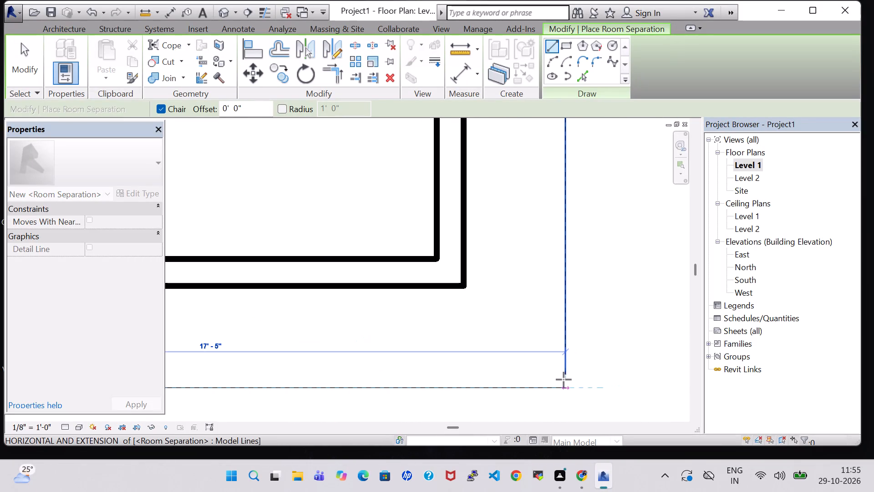
{"action": "left_click", "coordinate": [569, 388]}
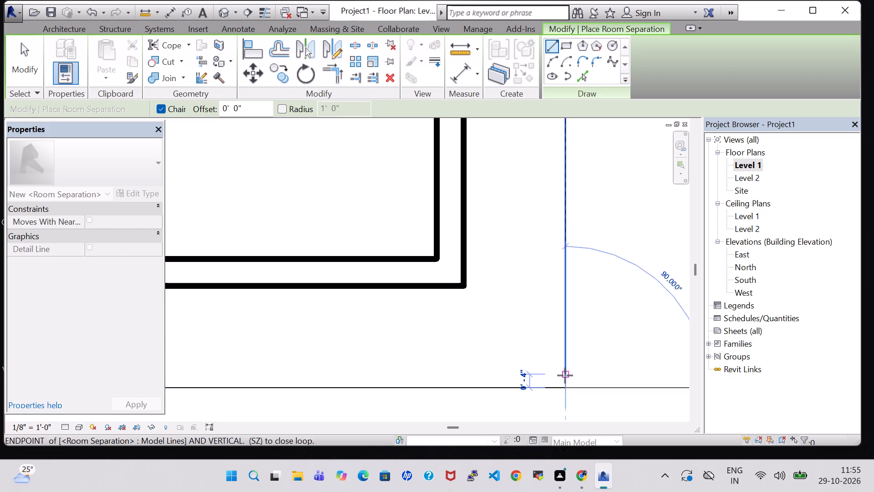
{"action": "left_click", "coordinate": [565, 375]}
{"action": "scroll", "coordinate": [569, 375], "scroll_direction": "down", "scroll_amount": 11}
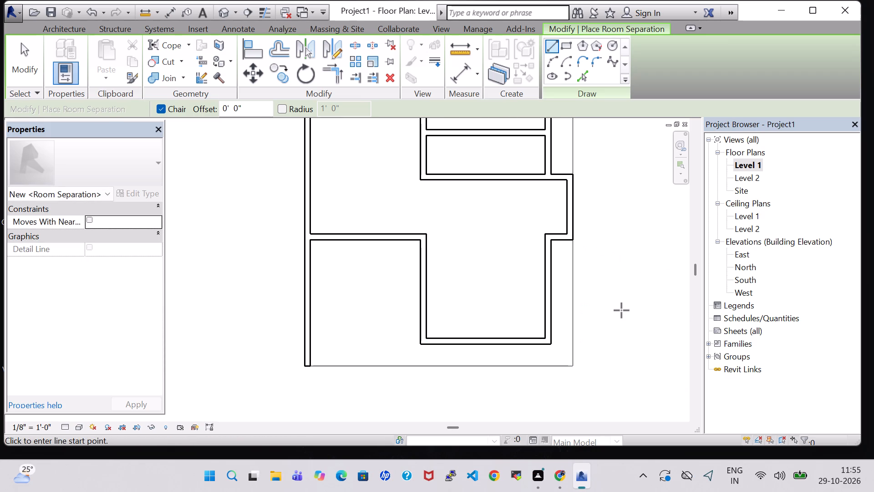
{"action": "key", "text": "Escape"}
{"action": "key", "text": "Escape"}
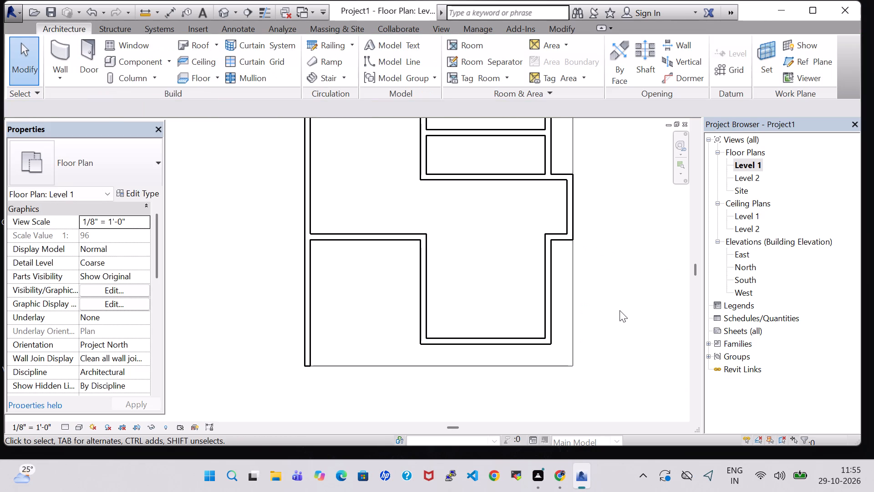
Start a straight Generic - 8" wall for the open central area of the plan.
{"action": "left_click", "coordinate": [66, 51]}
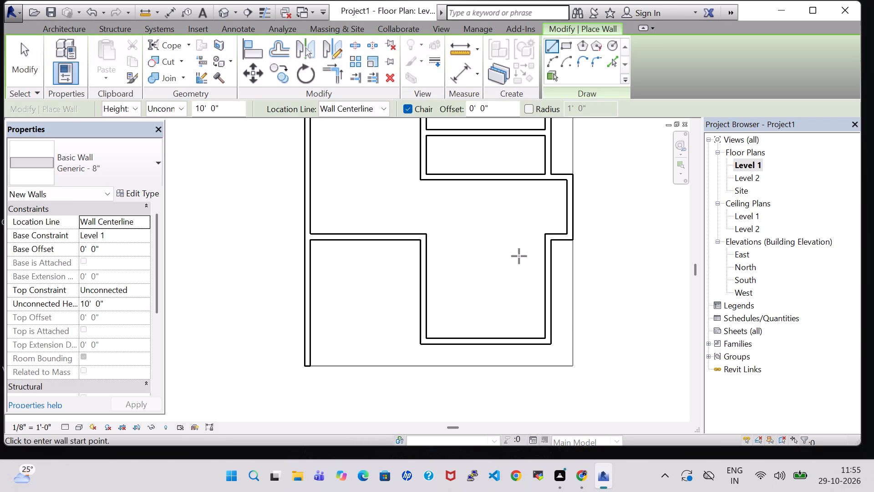
{"action": "middle_click_drag", "start_coordinate": [493, 255], "coordinate": [493, 291]}
{"action": "middle_click_drag", "start_coordinate": [487, 288], "coordinate": [488, 321]}
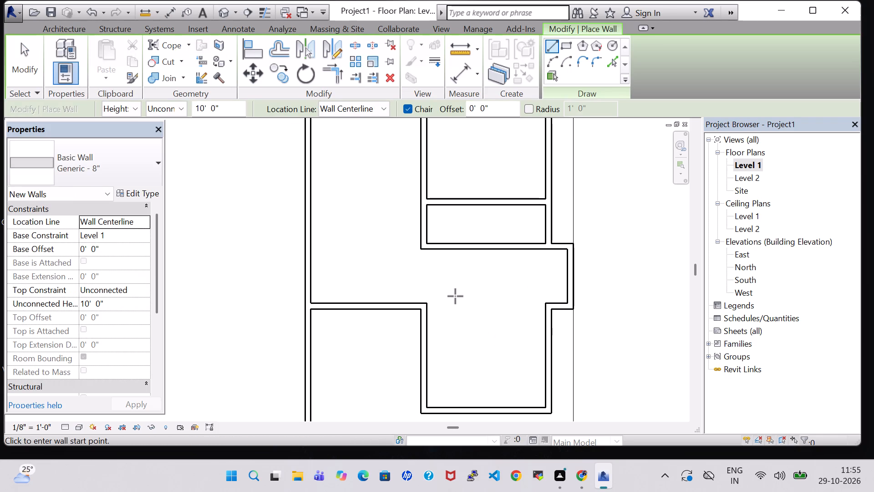
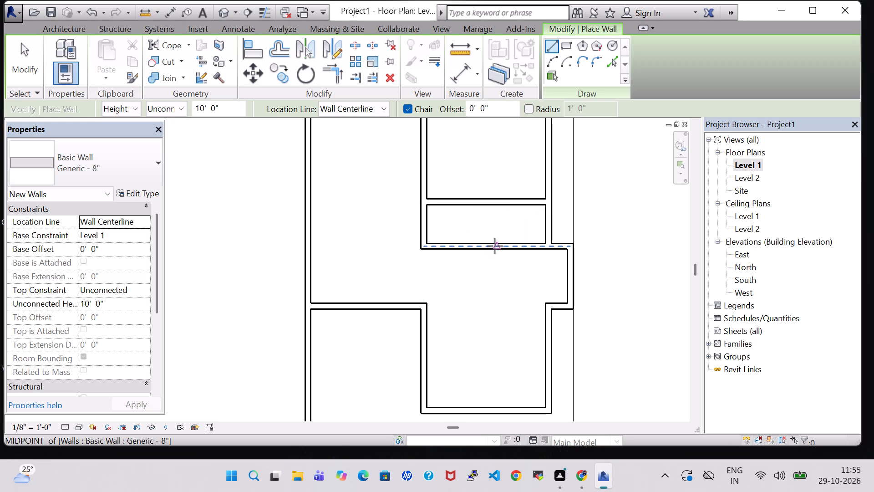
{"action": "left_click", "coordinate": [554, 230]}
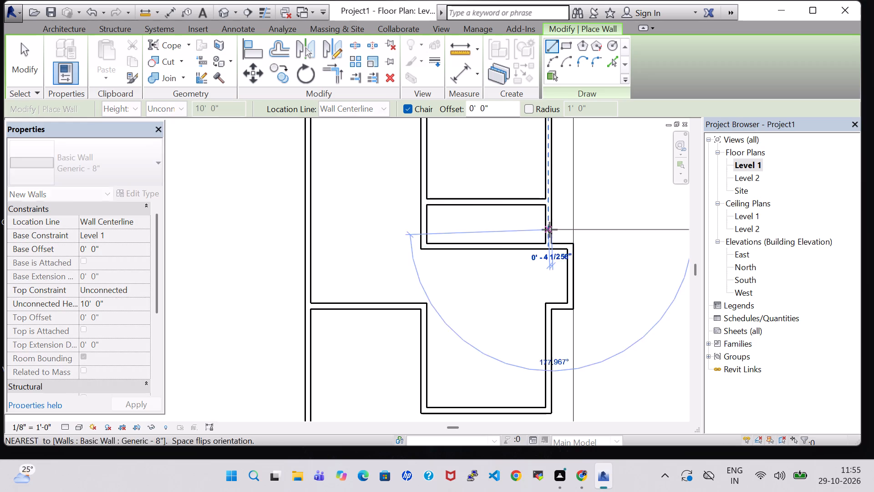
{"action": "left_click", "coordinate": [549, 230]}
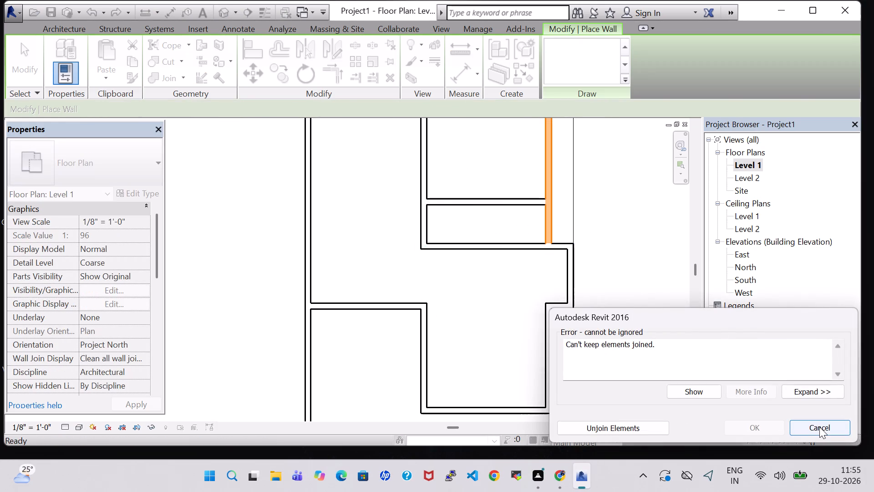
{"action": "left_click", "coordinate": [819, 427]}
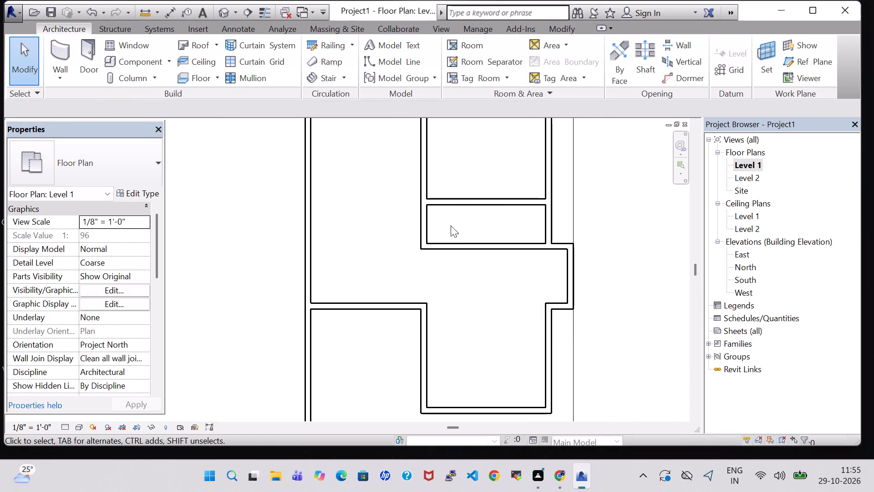
Draw a vertical Generic - 8" wall dividing the small central room, about 6' 3" from its left wall and 8' 0" from its right wall.
{"action": "left_click", "coordinate": [72, 44]}
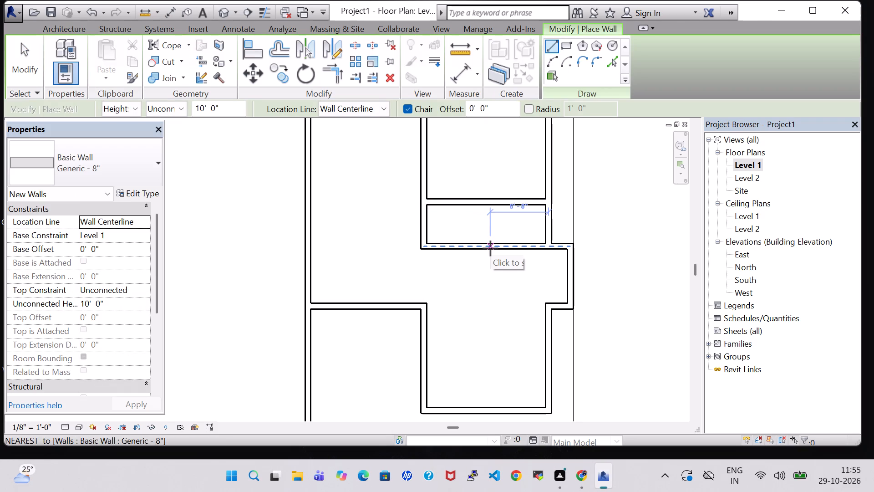
{"action": "scroll", "coordinate": [490, 248], "scroll_direction": "up", "scroll_amount": 3}
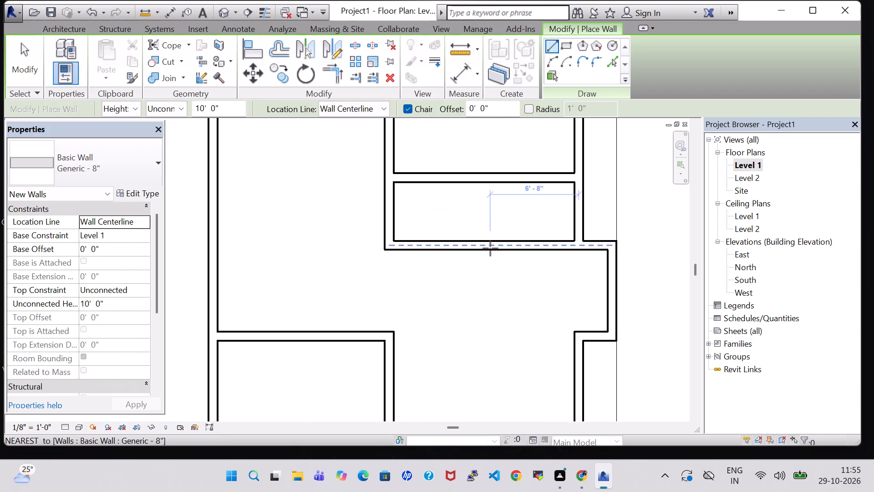
{"action": "left_click", "coordinate": [473, 249]}
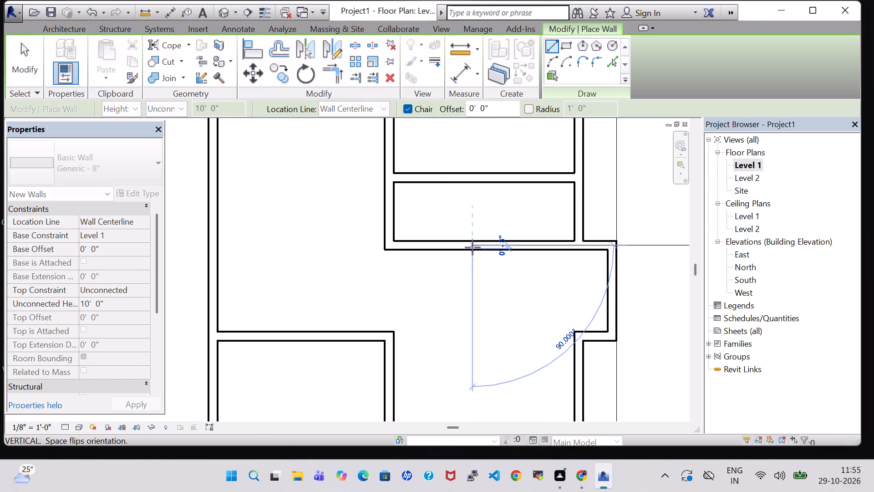
{"action": "left_click", "coordinate": [470, 176]}
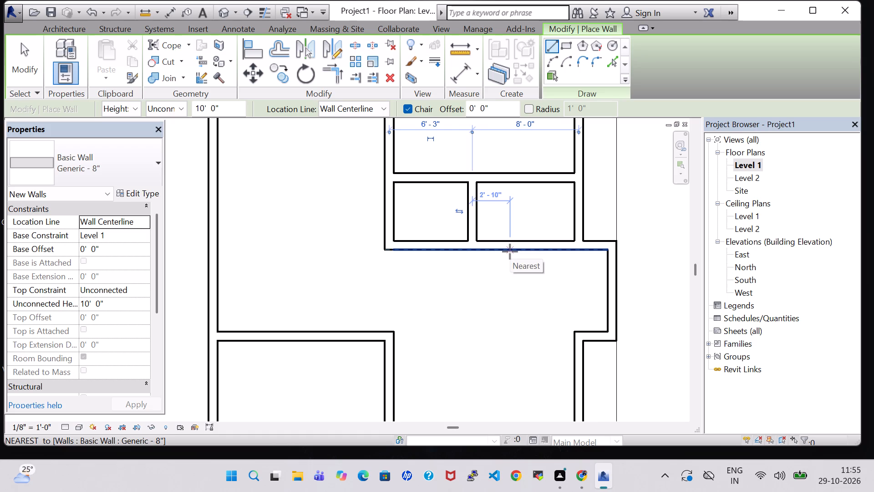
{"action": "key", "text": "Escape"}
{"action": "key", "text": "Escape"}
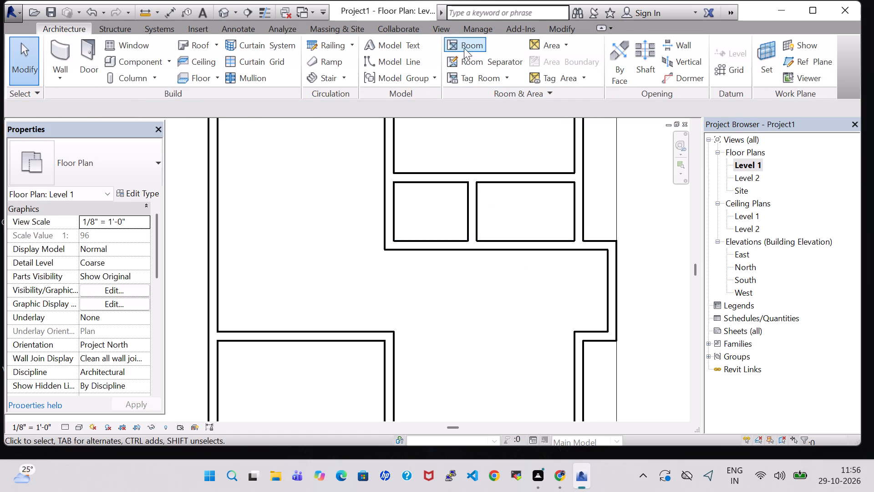
Start the Split Element tool for cutting the plan's walls.
{"action": "left_click", "coordinate": [570, 27]}
{"action": "left_click", "coordinate": [357, 41]}
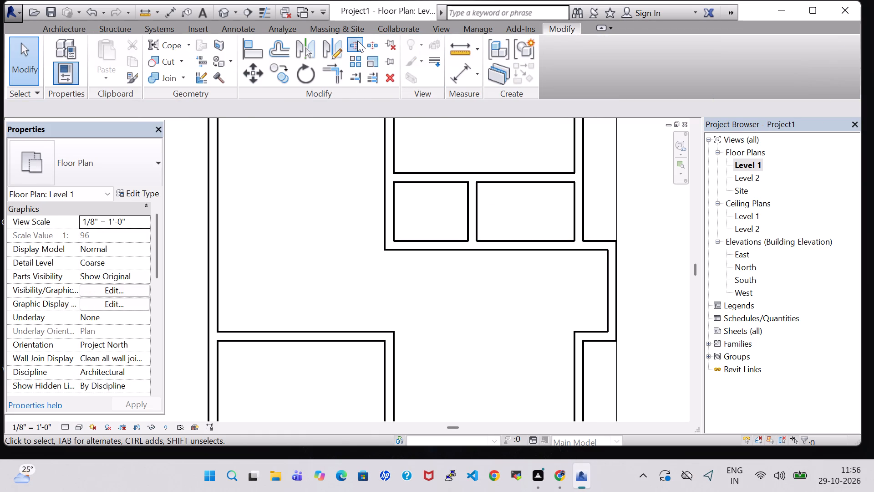
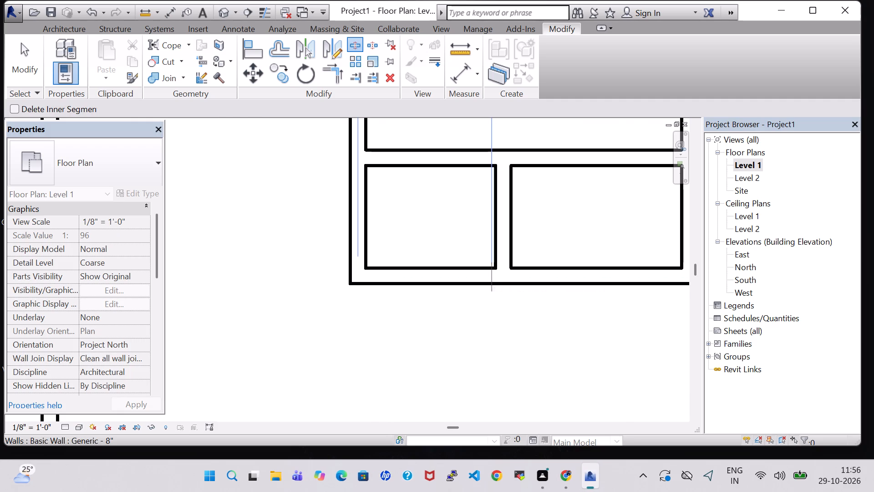
Split the small room's bottom wall at the new vertical dividing wall and its left wall at the room's top wall.
{"action": "scroll", "coordinate": [491, 279], "scroll_direction": "up", "scroll_amount": 5}
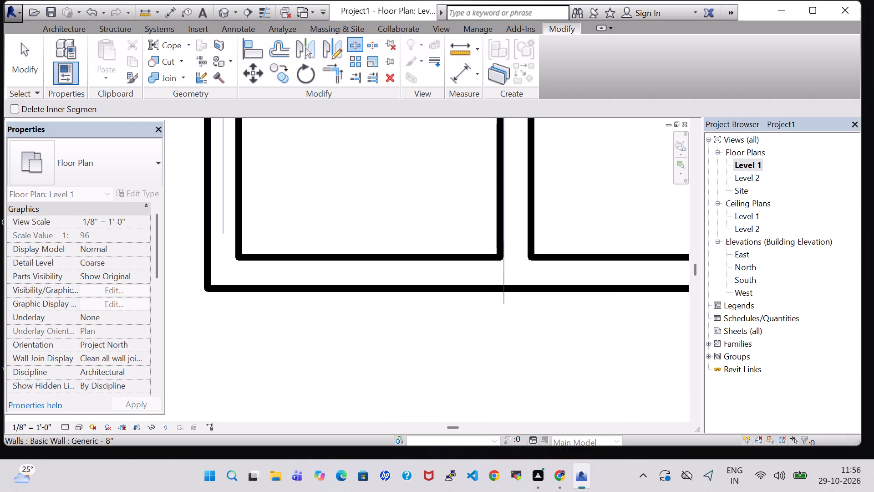
{"action": "left_click", "coordinate": [501, 285]}
{"action": "scroll", "coordinate": [422, 252], "scroll_direction": "down", "scroll_amount": 5}
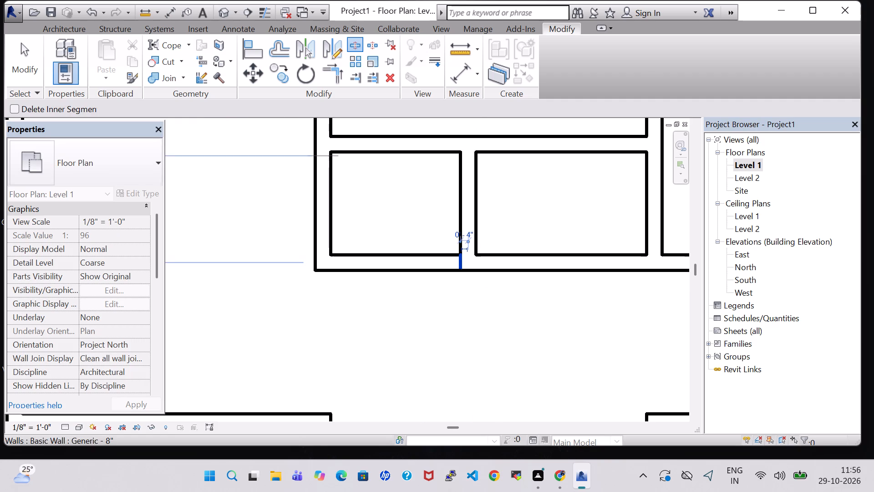
{"action": "left_click", "coordinate": [322, 153]}
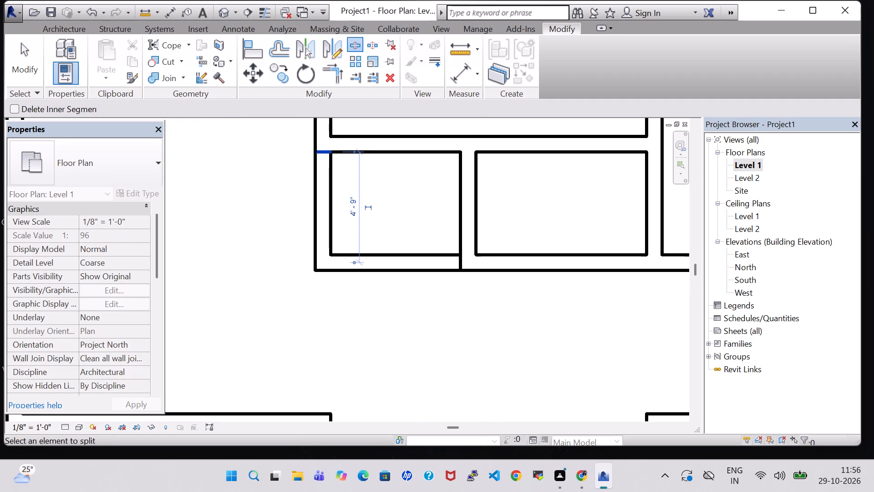
{"action": "key", "text": "Escape"}
{"action": "key", "text": "Escape"}
Delete the split-off left and bottom wall segments enclosing the small room's portion left of the dividing wall.
{"action": "left_click", "coordinate": [331, 218]}
{"action": "key", "text": "Delete"}
{"action": "left_click", "coordinate": [421, 256]}
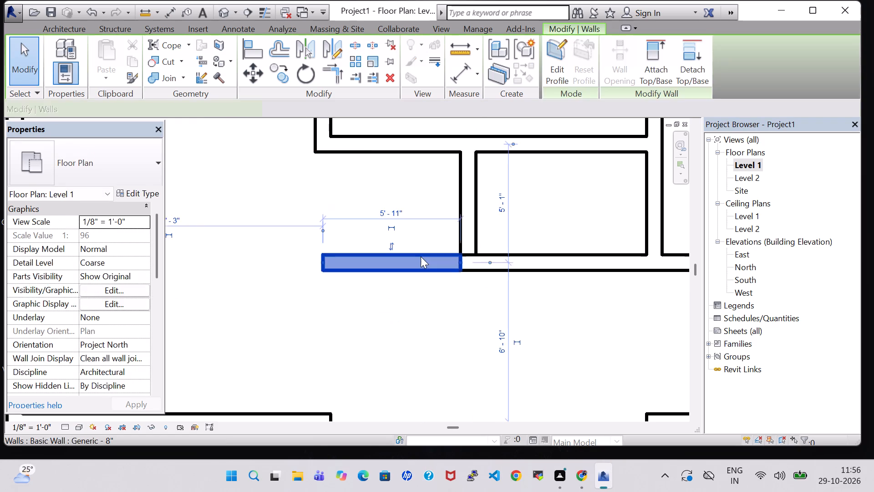
{"action": "key", "text": "Delete"}
{"action": "scroll", "coordinate": [464, 311], "scroll_direction": "down", "scroll_amount": 8}
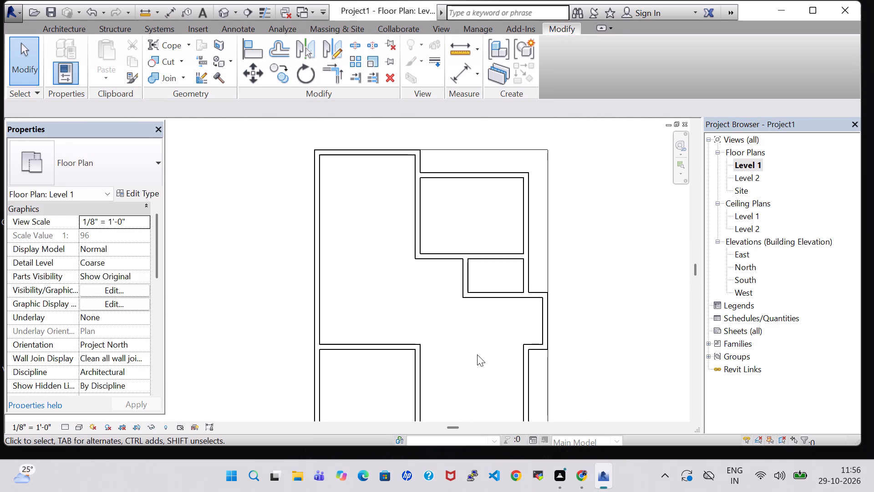
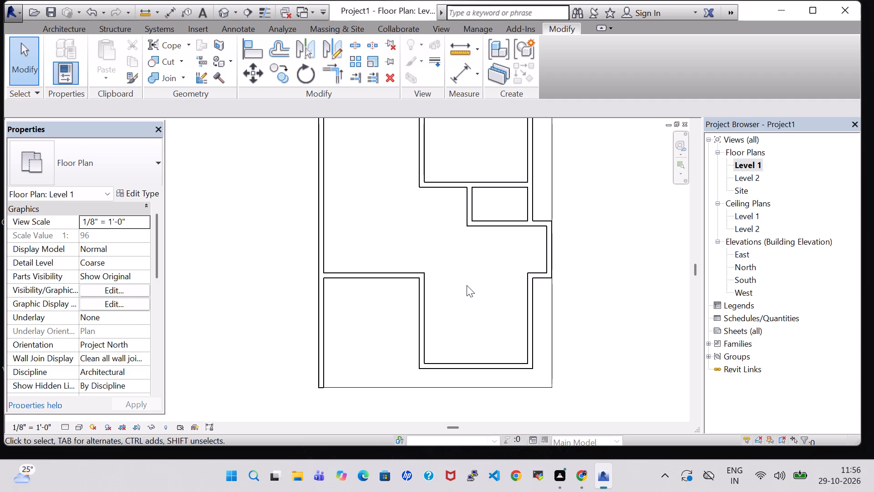
Start the Wall command to add another Generic - 8" wall to the Level 1 plan.
{"action": "middle_click_drag", "start_coordinate": [467, 285], "coordinate": [430, 307]}
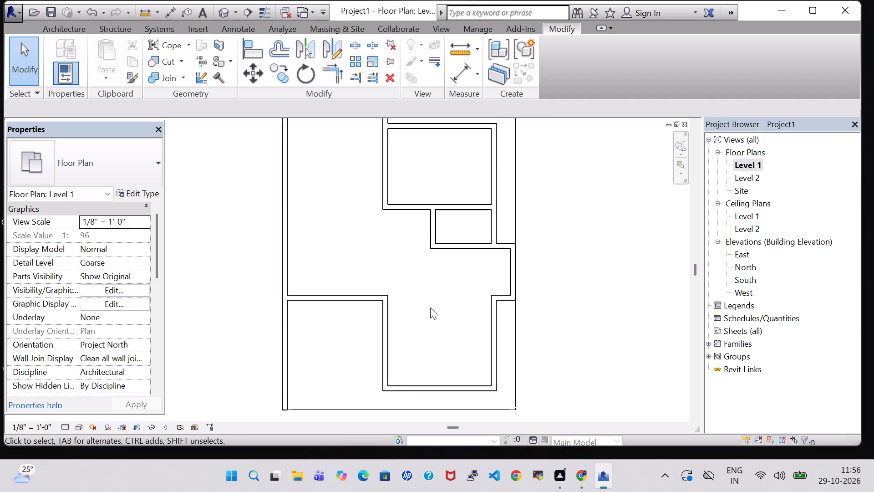
{"action": "middle_click_drag", "start_coordinate": [430, 307], "coordinate": [431, 322]}
{"action": "scroll", "coordinate": [431, 322], "scroll_direction": "down", "scroll_amount": 2}
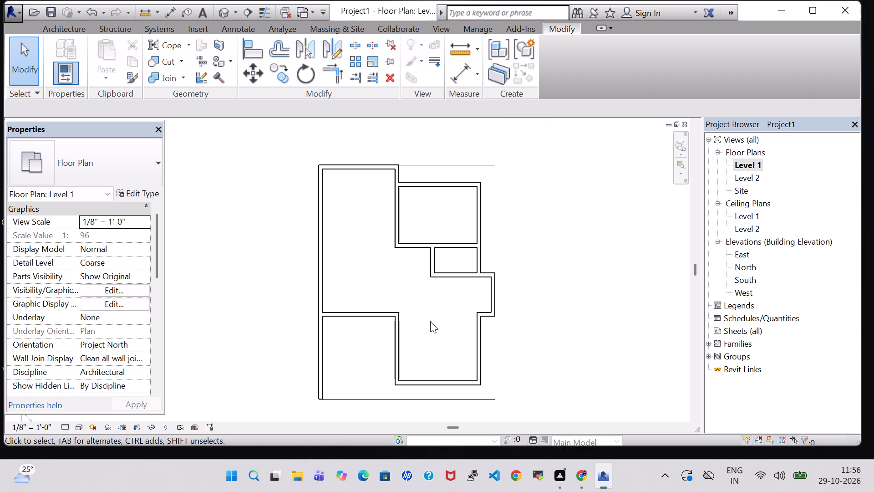
{"action": "middle_click_drag", "start_coordinate": [430, 321], "coordinate": [452, 328]}
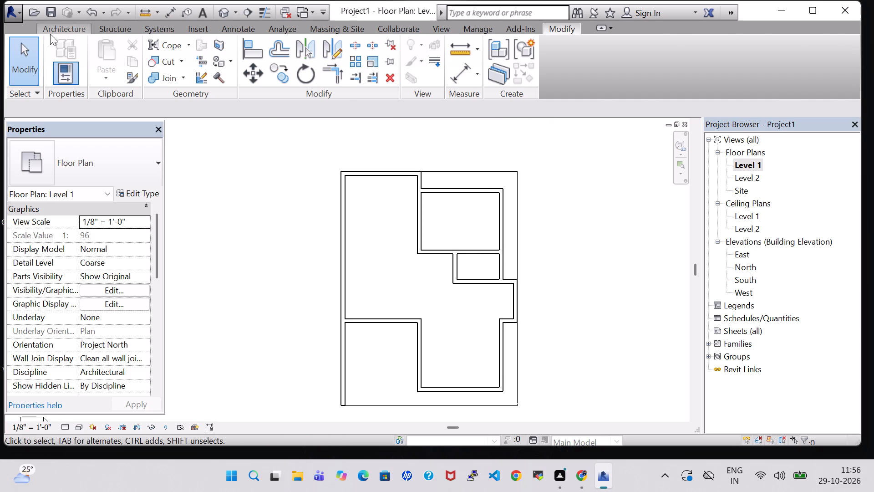
{"action": "left_click", "coordinate": [58, 27]}
{"action": "left_click", "coordinate": [66, 49]}
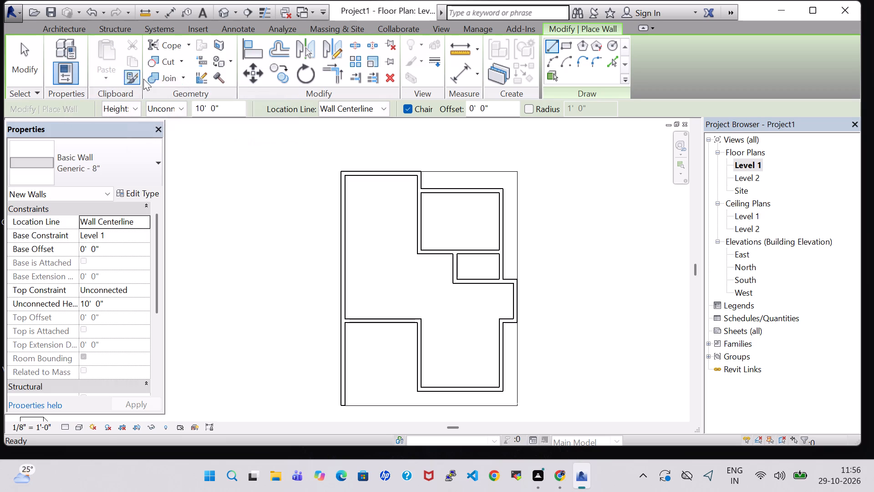
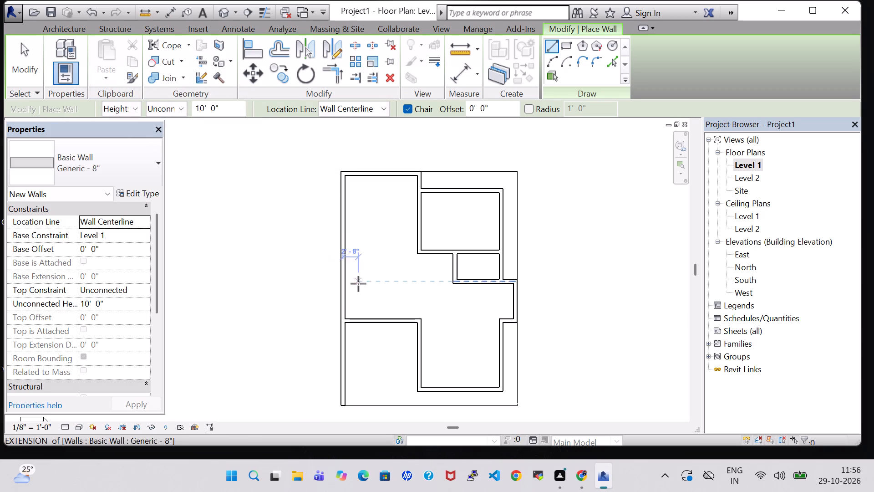
Start a vertical Generic - 8" wall from the lower-left horizontal wall, about 3' 5" from the left exterior wall.
{"action": "left_click", "coordinate": [362, 319]}
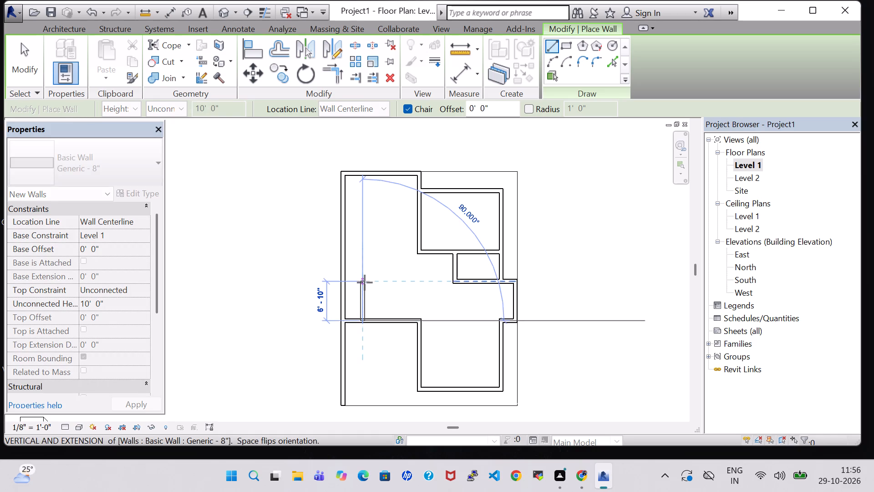
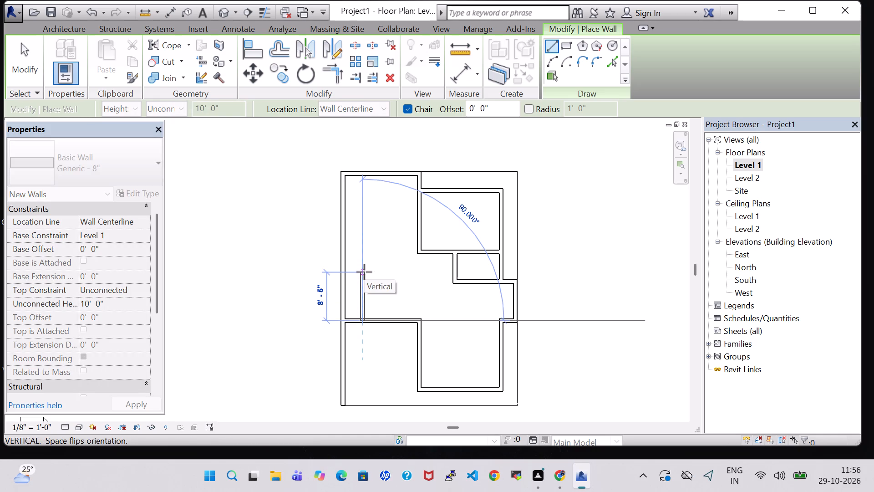
Finish the vertical wall about 8' 10" above the lower-left horizontal wall and close it with a horizontal wall to the left exterior wall.
{"action": "left_click", "coordinate": [364, 270]}
{"action": "left_click", "coordinate": [342, 270]}
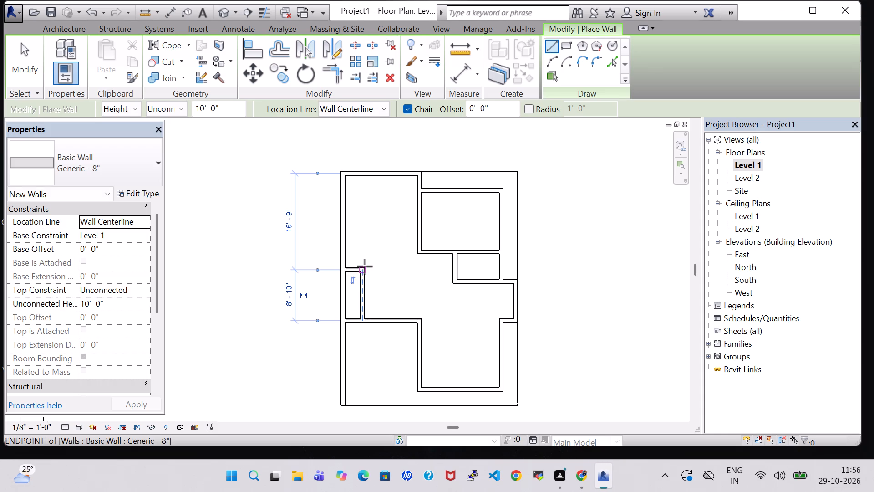
Start a horizontal Generic - 8" wall running right from the upper-right corner of the small enclosure at the left exterior wall.
{"action": "left_click", "coordinate": [365, 270]}
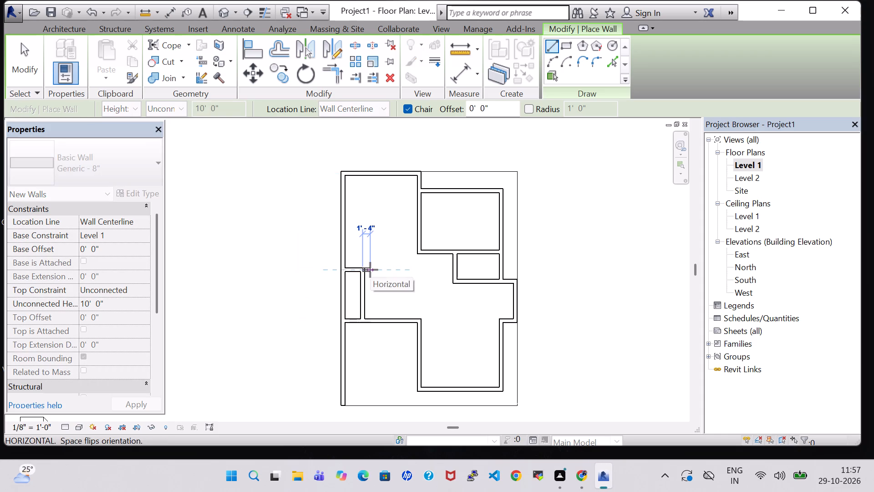
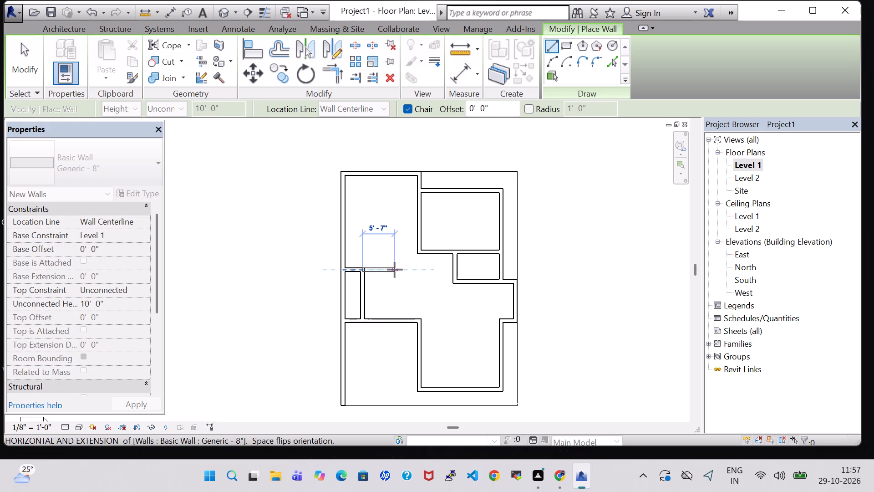
End the horizontal Generic - 8" wall about 5' 10" from the upper-right corner of the small enclosure.
{"action": "left_click", "coordinate": [396, 271]}
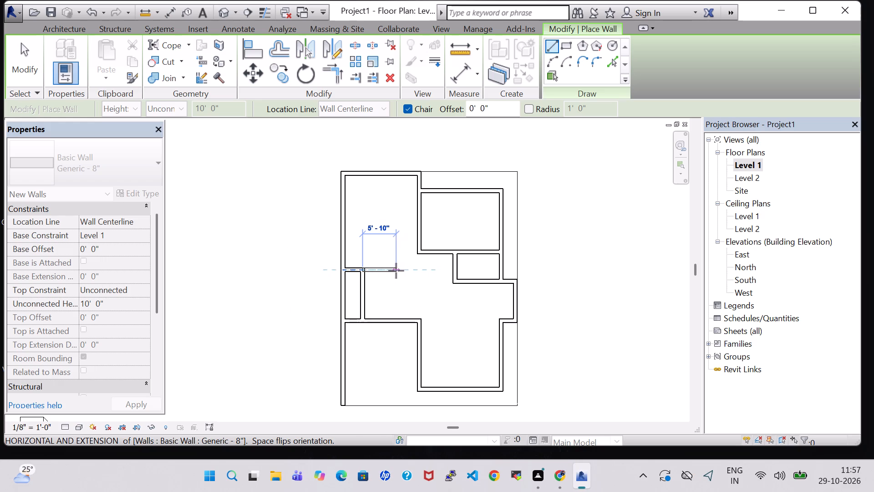
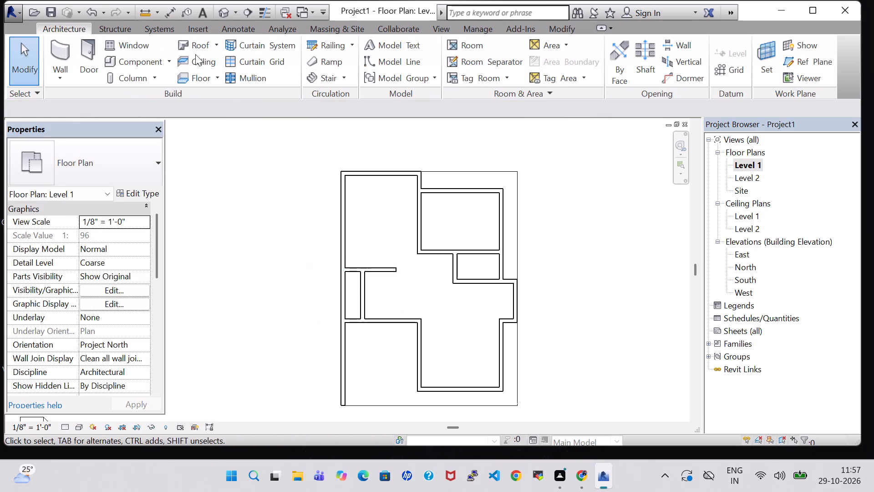
Draw Generic - 8" walls from the short horizontal wall's free end, about 5' 5" up and across to the left exterior wall.
{"action": "left_click", "coordinate": [66, 40]}
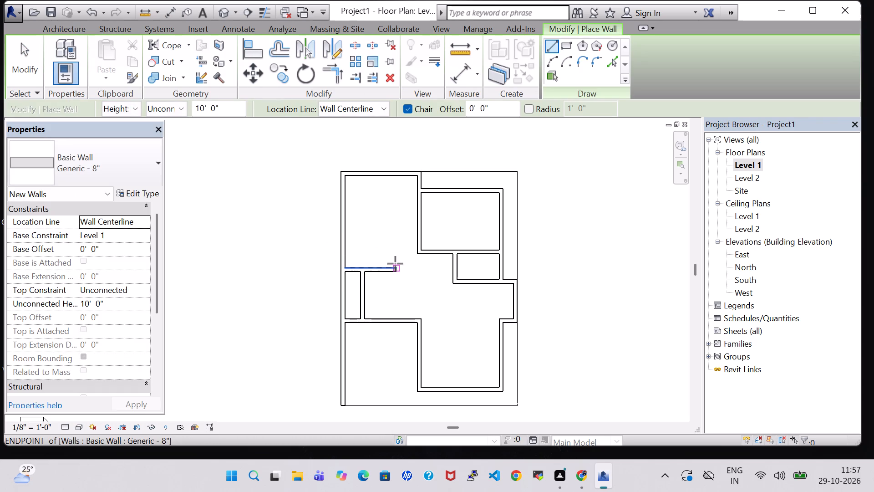
{"action": "scroll", "coordinate": [394, 266], "scroll_direction": "up", "scroll_amount": 5}
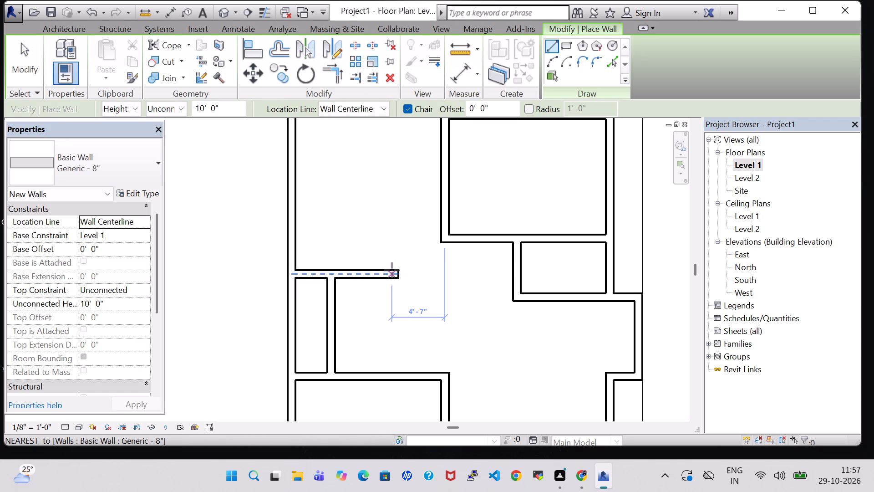
{"action": "left_click", "coordinate": [397, 274]}
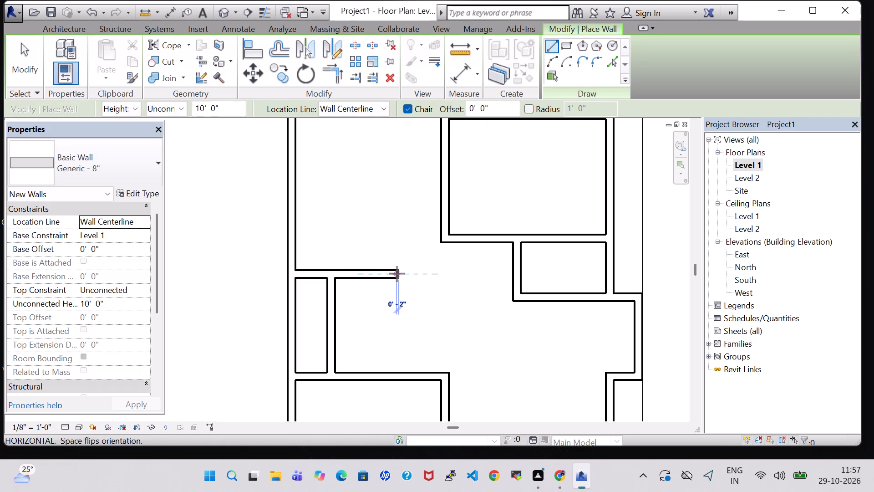
{"action": "left_click", "coordinate": [399, 212]}
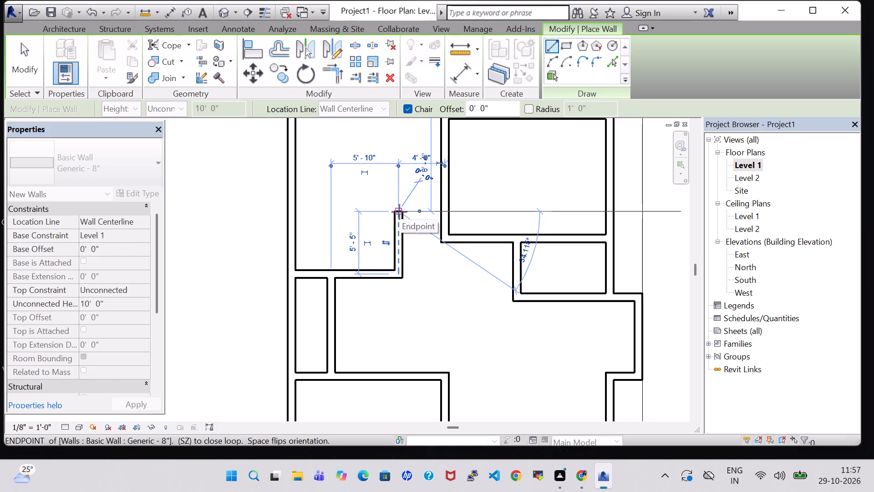
{"action": "left_click", "coordinate": [296, 209]}
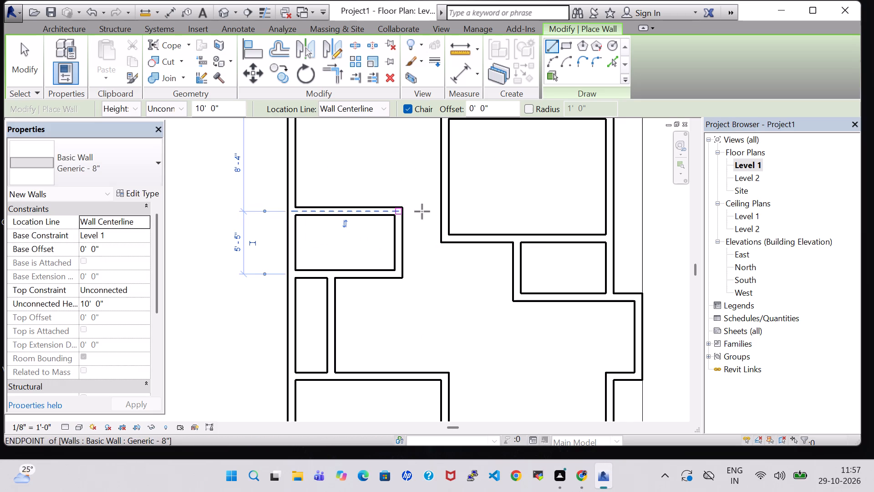
Draw a horizontal Generic - 8" wall from the new enclosure's upper-right corner to the vertical wall opposite, closing off the upper-left room.
{"action": "left_click", "coordinate": [394, 212]}
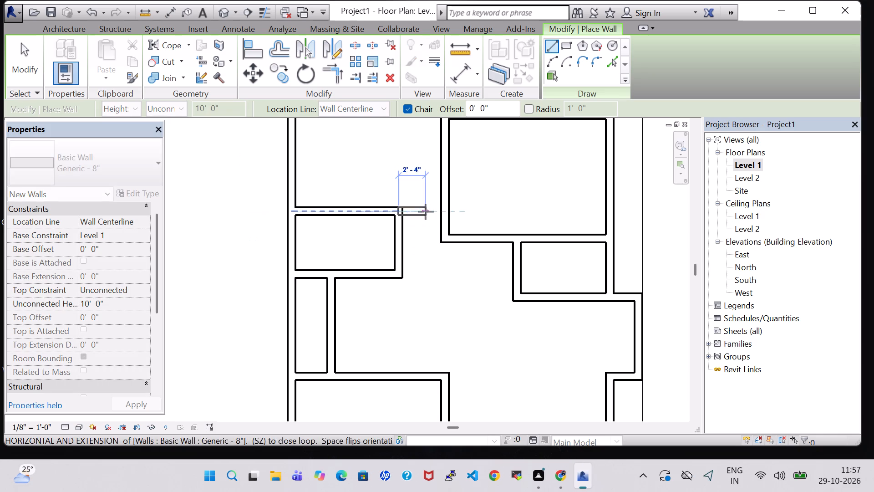
{"action": "left_click", "coordinate": [440, 212]}
{"action": "scroll", "coordinate": [421, 242], "scroll_direction": "down", "scroll_amount": 4}
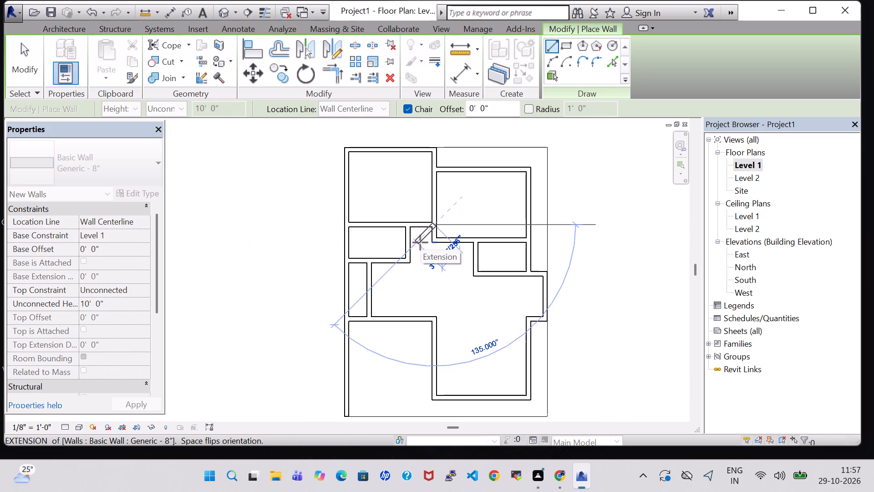
{"action": "key", "text": "Escape"}
{"action": "key", "text": "Escape"}
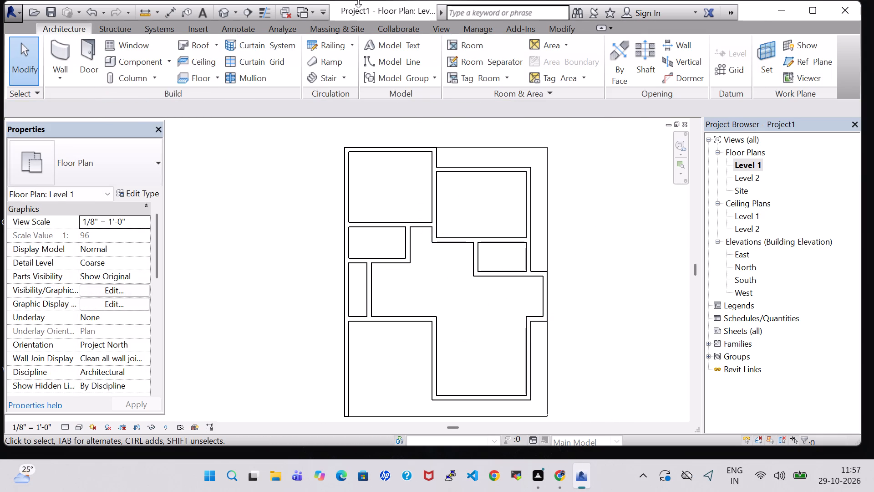
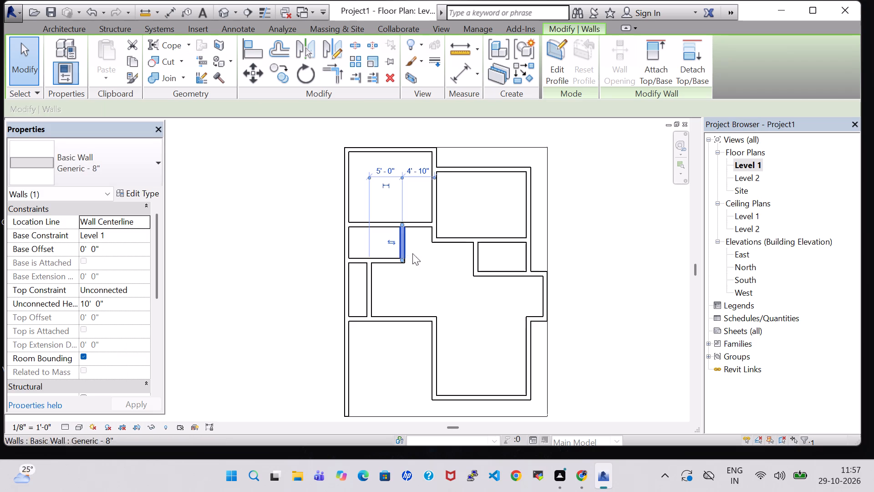
Deselect the short vertical wall that closes the small room below the upper-left room.
{"action": "left_click", "coordinate": [285, 270]}
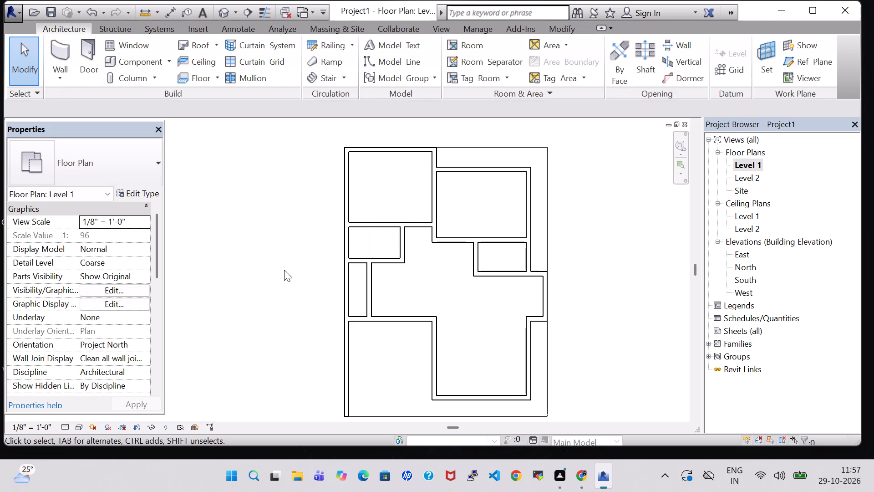
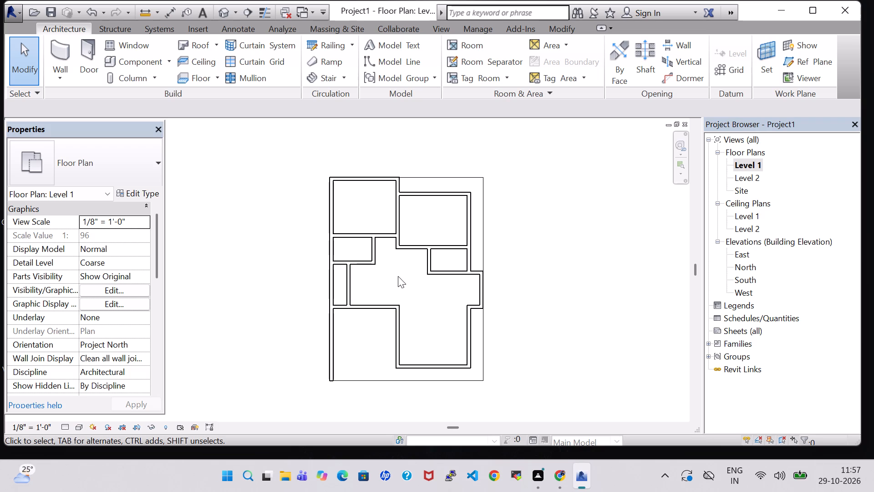
Draw a Generic - 8" wall about 3'-8" long, extending the large lower room's left wall upward from its upper-left corner.
{"action": "left_click", "coordinate": [61, 48]}
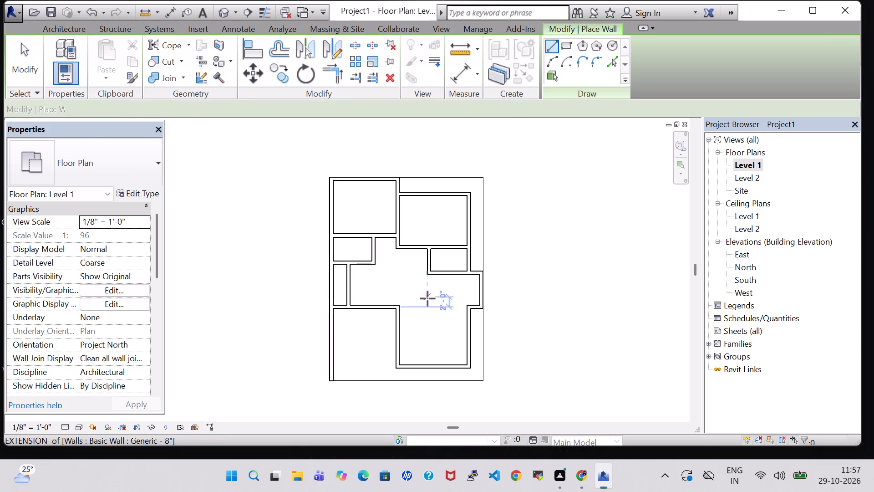
{"action": "left_click", "coordinate": [396, 306]}
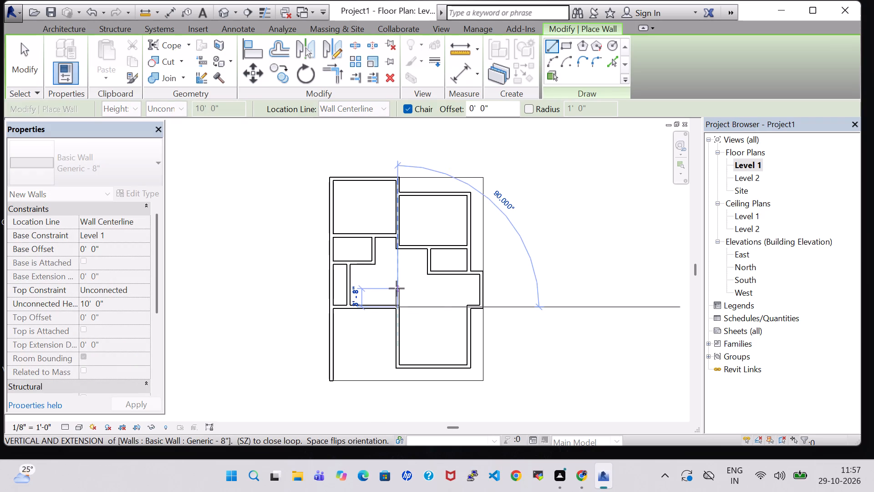
{"action": "left_click", "coordinate": [396, 288]}
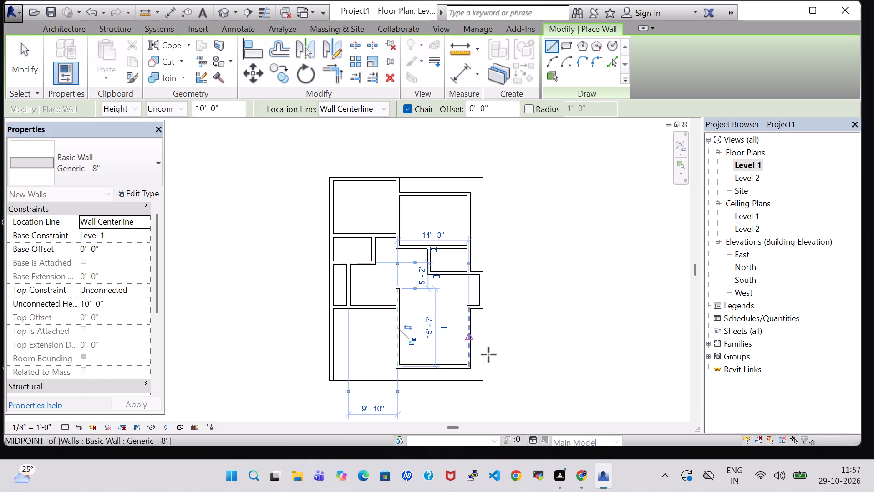
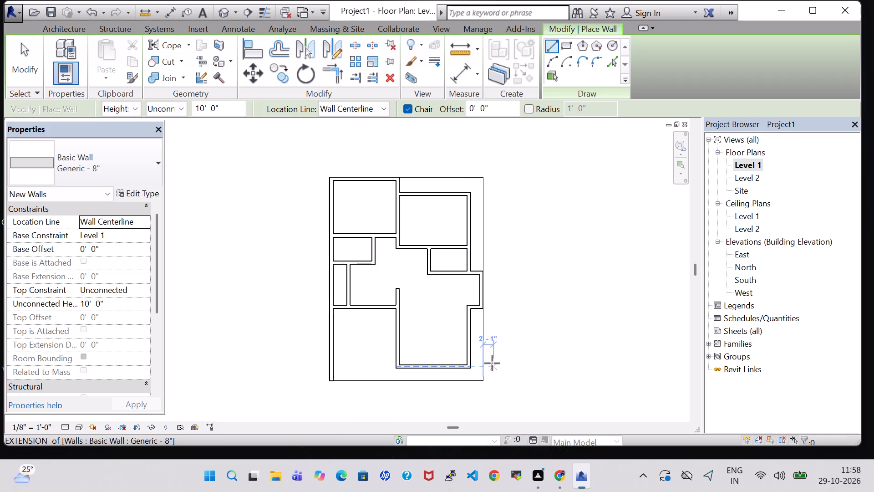
Open the default 3D view, set its visual style to Realistic, and return to the Level 1 floor plan.
{"action": "key", "text": "Escape"}
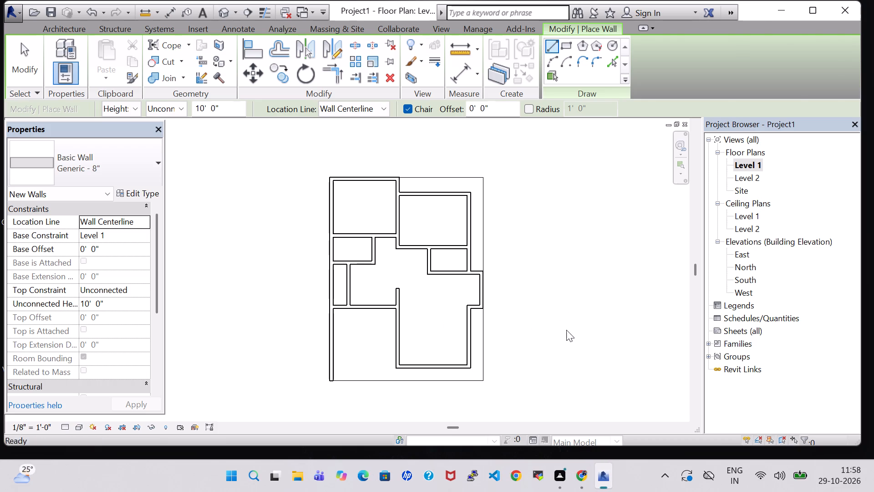
{"action": "key", "text": "Escape"}
{"action": "key", "text": "Escape"}
{"action": "key", "text": "Escape"}
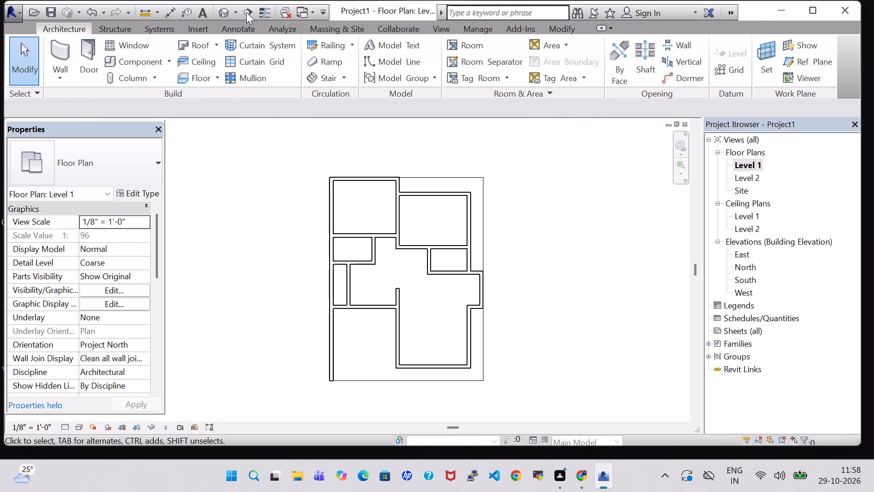
{"action": "left_click", "coordinate": [223, 11]}
{"action": "middle_click_drag", "start_coordinate": [483, 360], "coordinate": [539, 305], "text": "shift"}
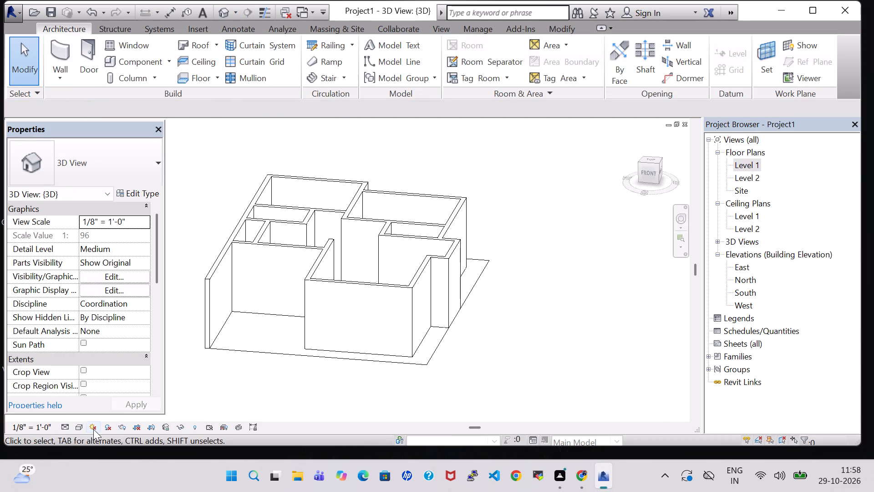
{"action": "left_click", "coordinate": [84, 429]}
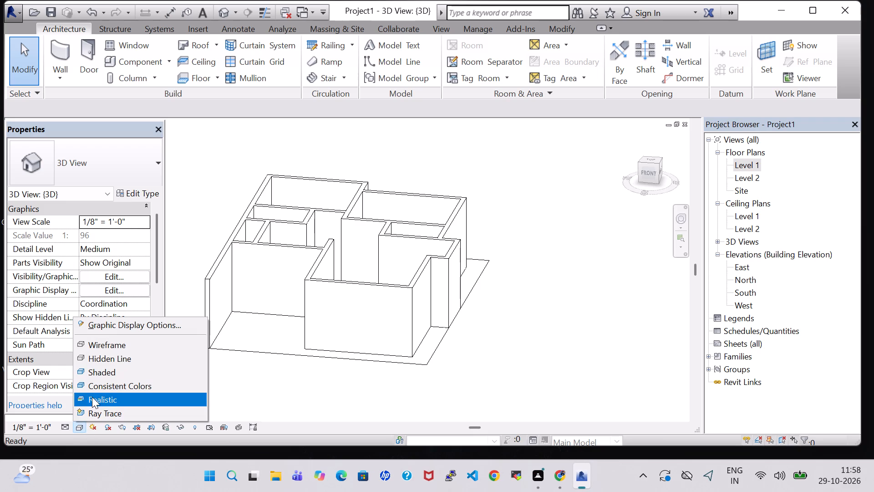
{"action": "left_click", "coordinate": [92, 397]}
{"action": "left_click", "coordinate": [487, 345]}
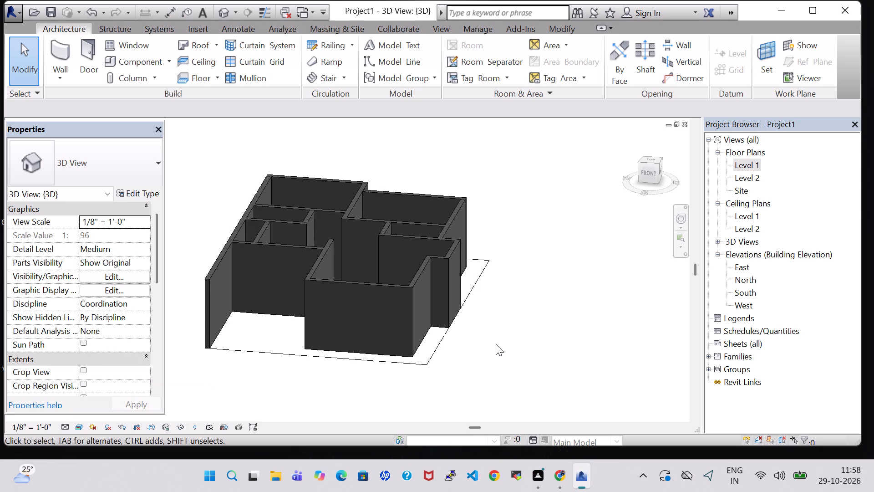
{"action": "middle_click_drag", "start_coordinate": [496, 344], "coordinate": [516, 348]}
{"action": "double_click", "coordinate": [743, 164]}
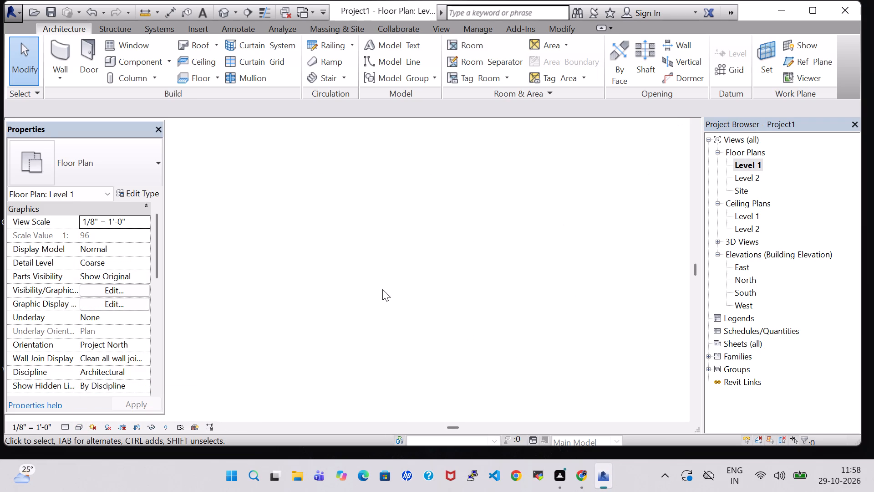
{"action": "scroll", "coordinate": [382, 289], "scroll_direction": "down", "scroll_amount": 3}
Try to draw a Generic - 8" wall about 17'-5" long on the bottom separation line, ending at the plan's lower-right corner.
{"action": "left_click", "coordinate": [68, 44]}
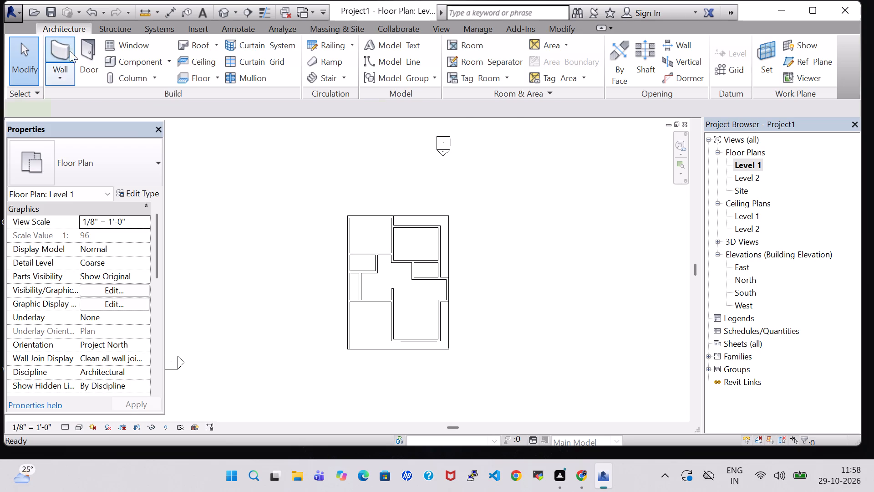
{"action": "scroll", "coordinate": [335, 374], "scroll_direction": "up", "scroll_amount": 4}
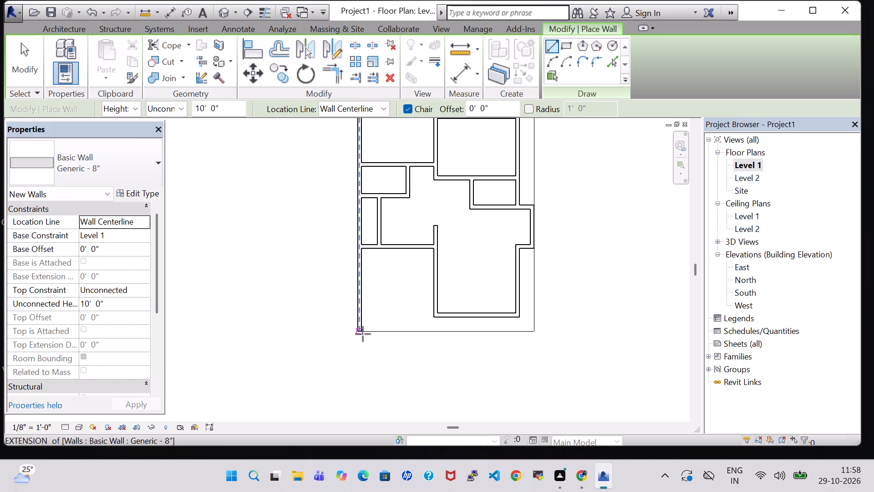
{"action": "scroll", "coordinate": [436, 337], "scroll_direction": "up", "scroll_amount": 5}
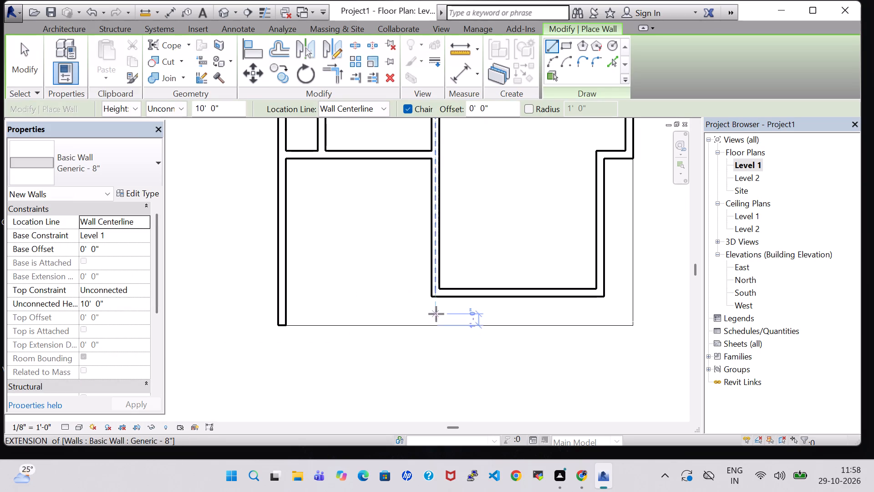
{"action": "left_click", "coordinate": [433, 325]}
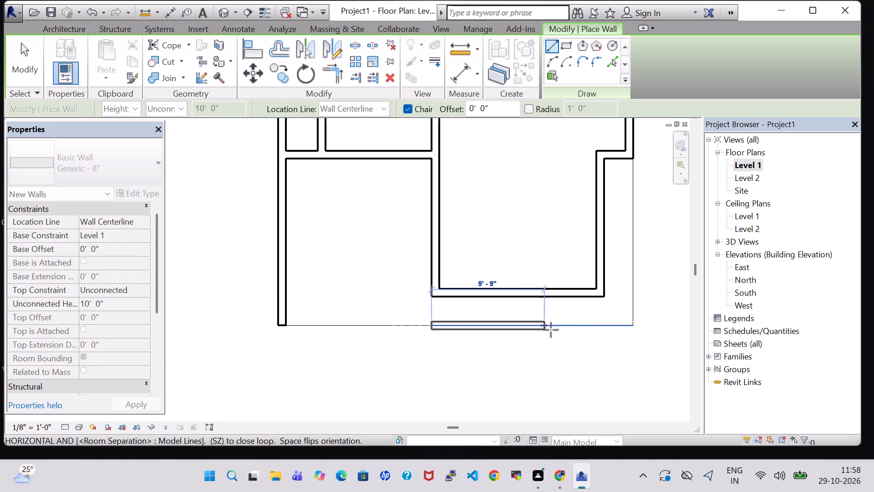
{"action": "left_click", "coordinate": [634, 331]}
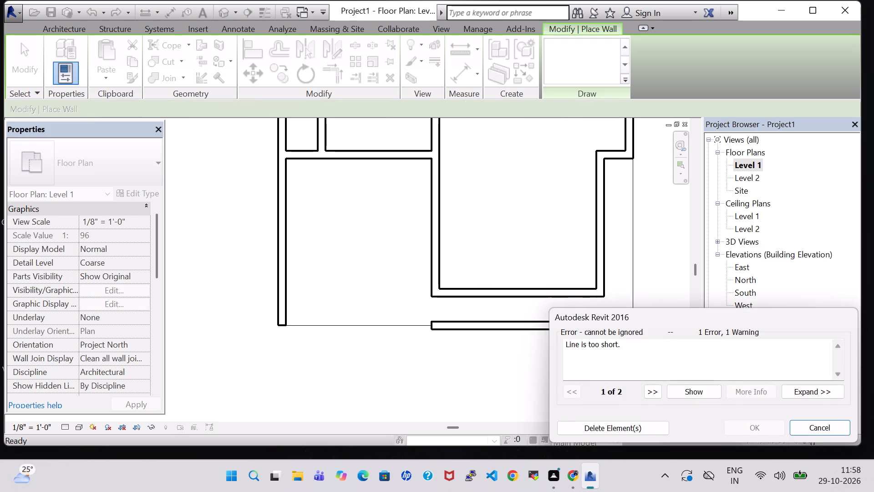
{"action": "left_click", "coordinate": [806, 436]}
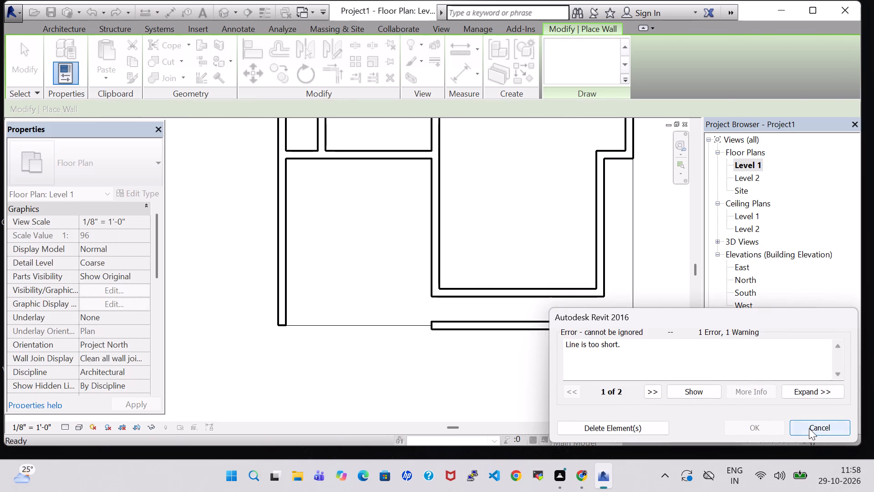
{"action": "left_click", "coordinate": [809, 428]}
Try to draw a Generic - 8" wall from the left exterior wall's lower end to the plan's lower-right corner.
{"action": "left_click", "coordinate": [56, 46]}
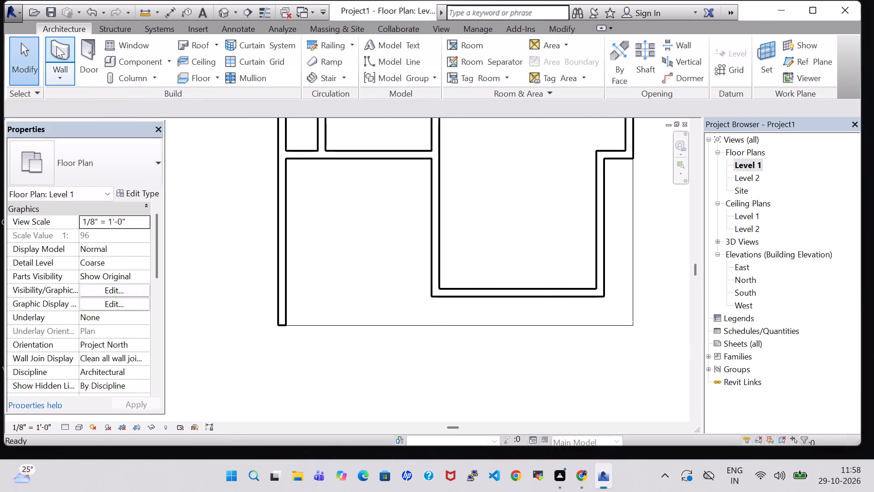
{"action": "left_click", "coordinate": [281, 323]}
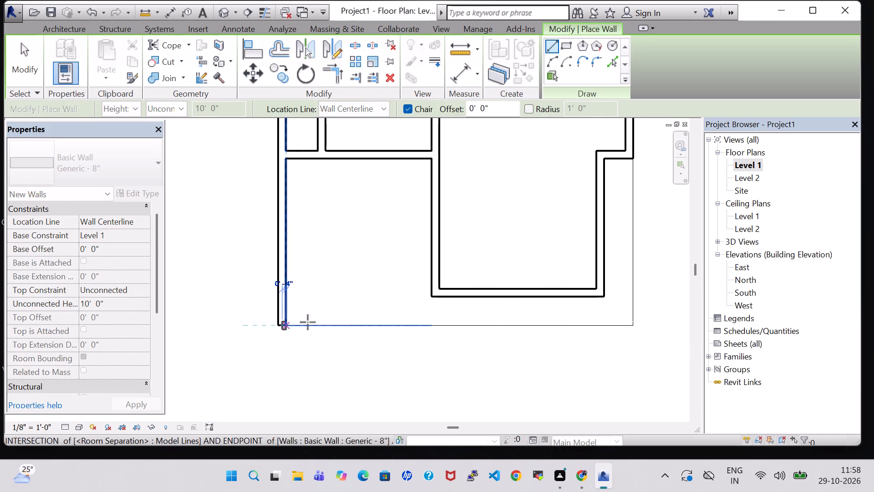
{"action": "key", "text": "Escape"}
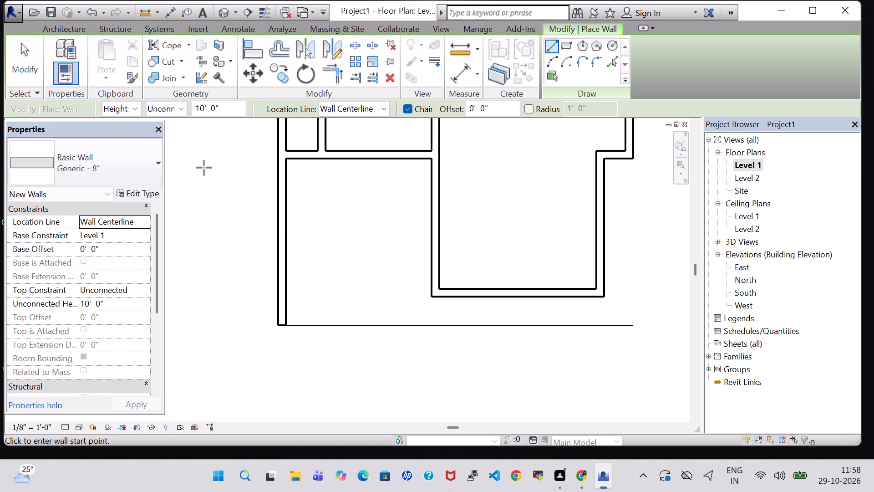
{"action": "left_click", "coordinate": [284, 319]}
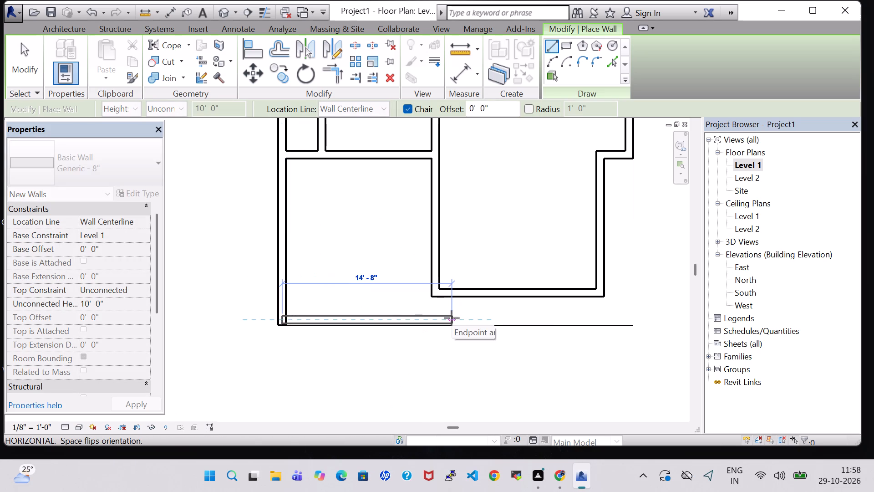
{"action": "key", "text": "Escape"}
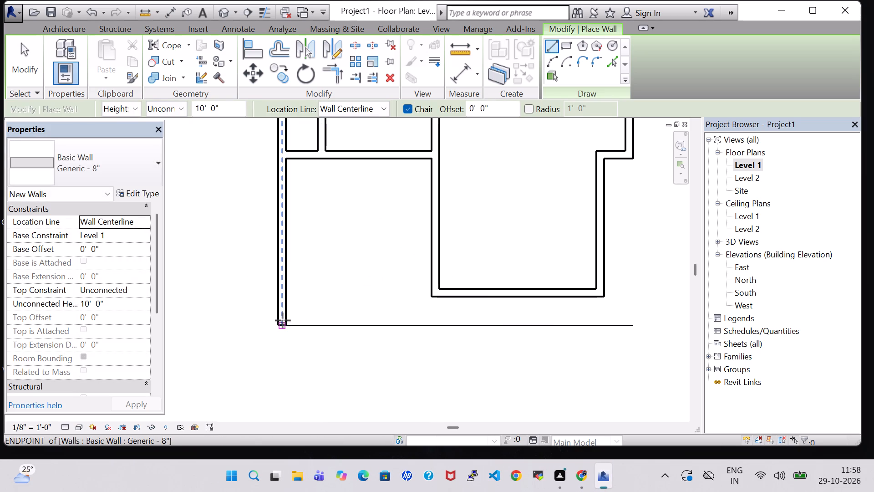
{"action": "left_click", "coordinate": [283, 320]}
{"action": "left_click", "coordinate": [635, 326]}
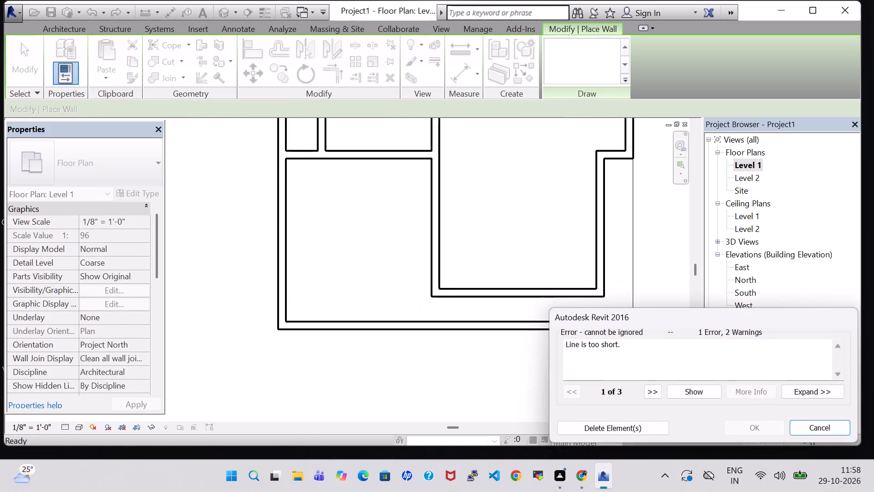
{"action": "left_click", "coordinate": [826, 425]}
Draw a Generic - 8" wall about 30'-4" long from the left exterior wall's lower end to the lower-right corner, deleting the conflicting short line.
{"action": "scroll", "coordinate": [391, 359], "scroll_direction": "up", "scroll_amount": 3}
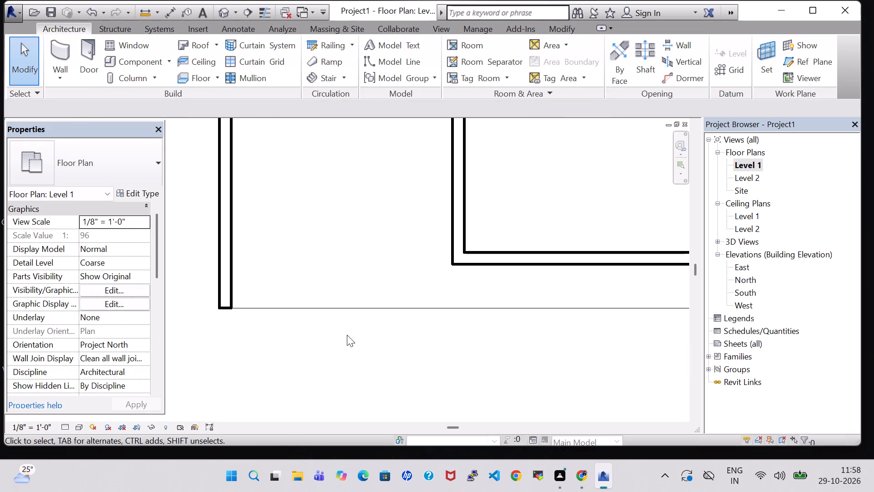
{"action": "left_click", "coordinate": [65, 53]}
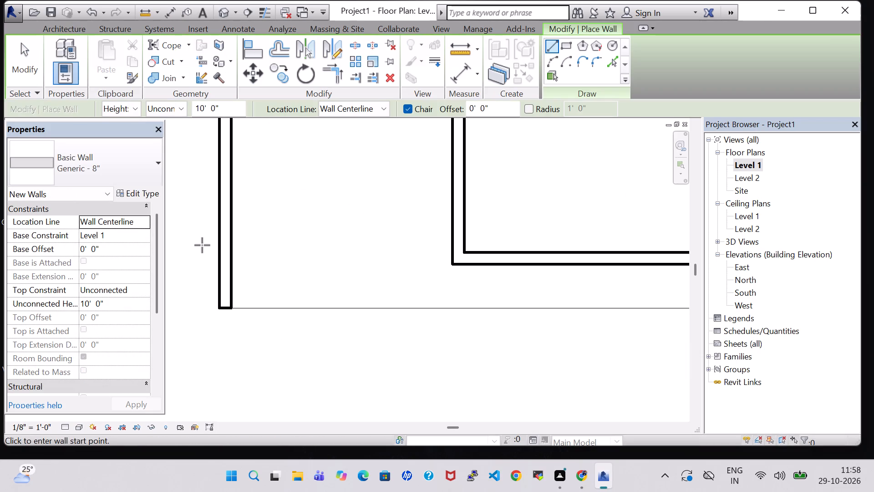
{"action": "left_click", "coordinate": [222, 304]}
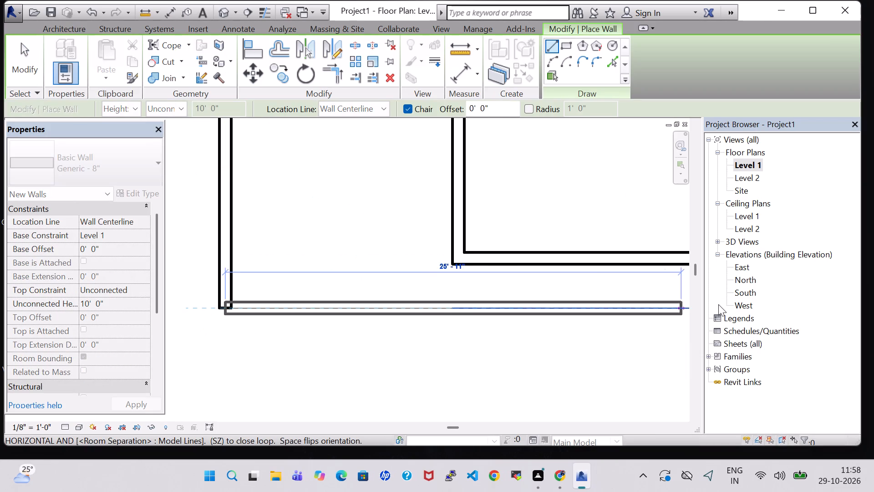
{"action": "scroll", "coordinate": [718, 304], "scroll_direction": "down", "scroll_amount": 4}
{"action": "middle_click_drag", "start_coordinate": [640, 303], "coordinate": [346, 303]}
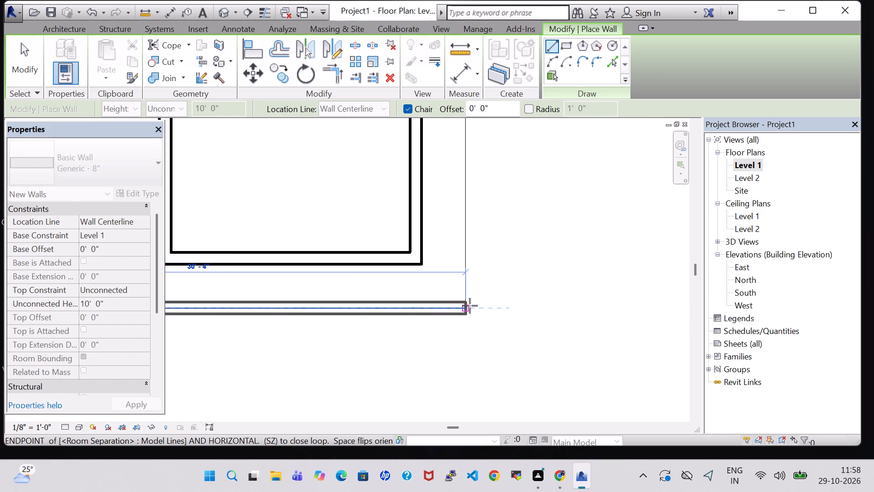
{"action": "left_click", "coordinate": [470, 306]}
{"action": "left_click", "coordinate": [658, 424]}
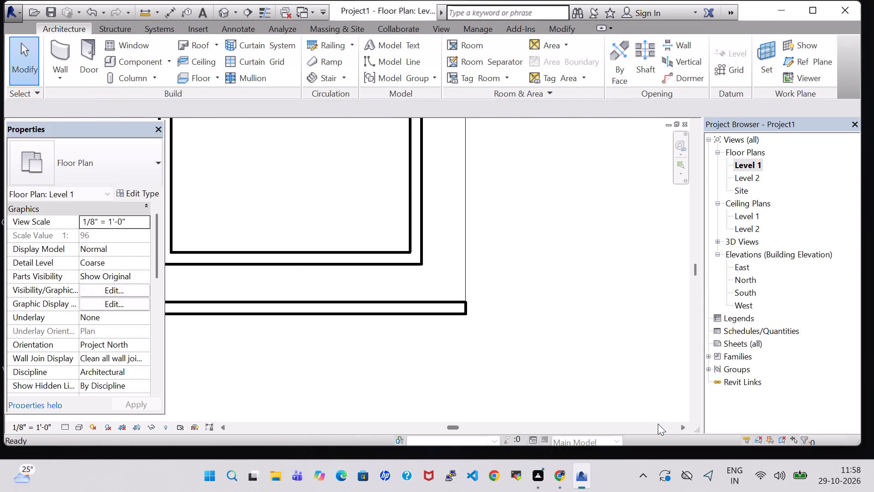
{"action": "scroll", "coordinate": [576, 328], "scroll_direction": "down", "scroll_amount": 5}
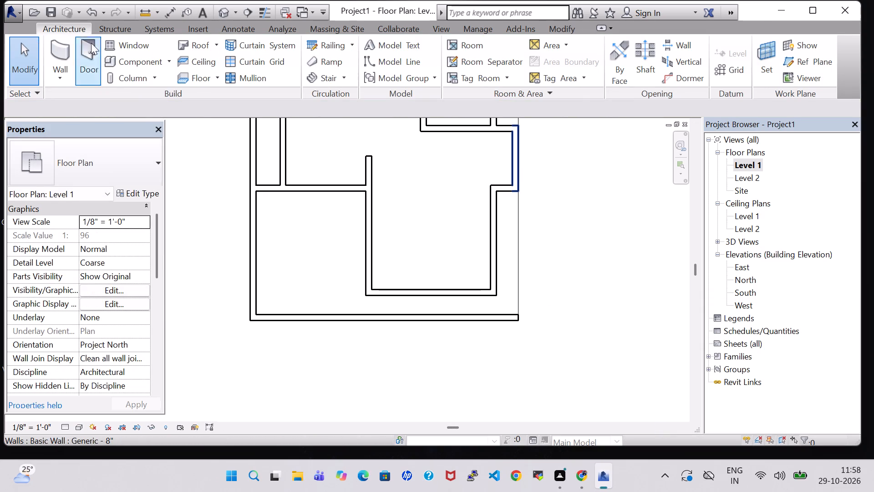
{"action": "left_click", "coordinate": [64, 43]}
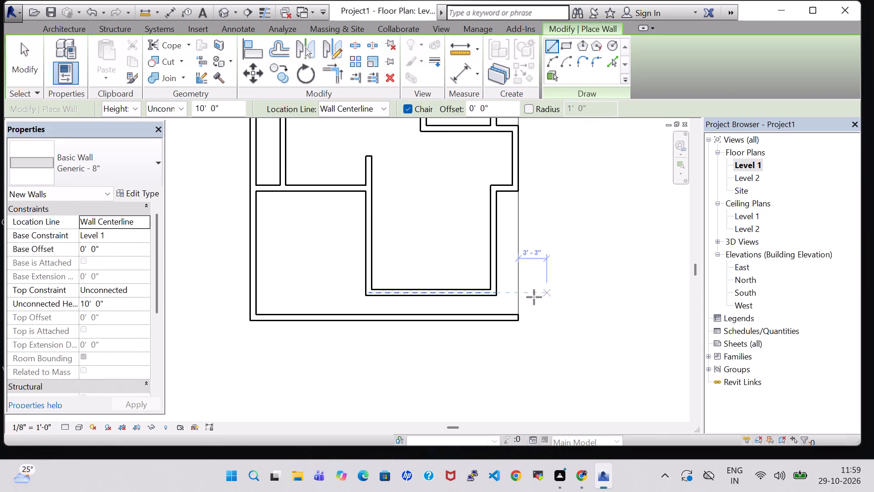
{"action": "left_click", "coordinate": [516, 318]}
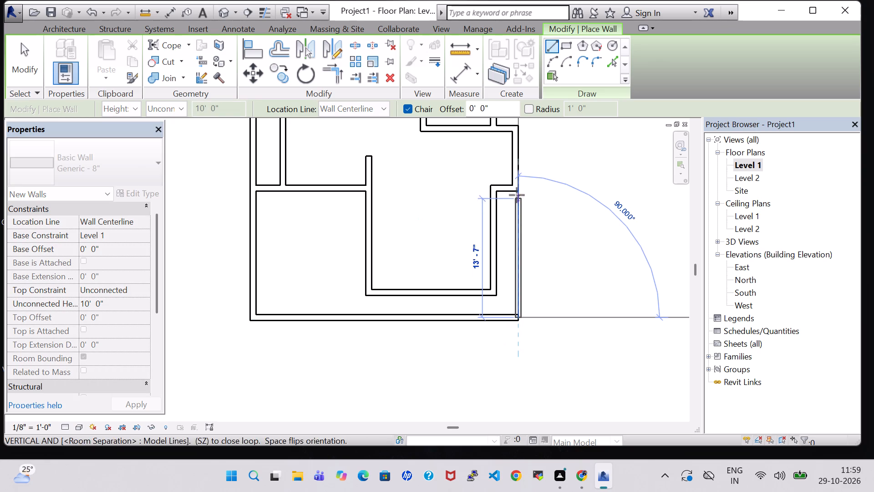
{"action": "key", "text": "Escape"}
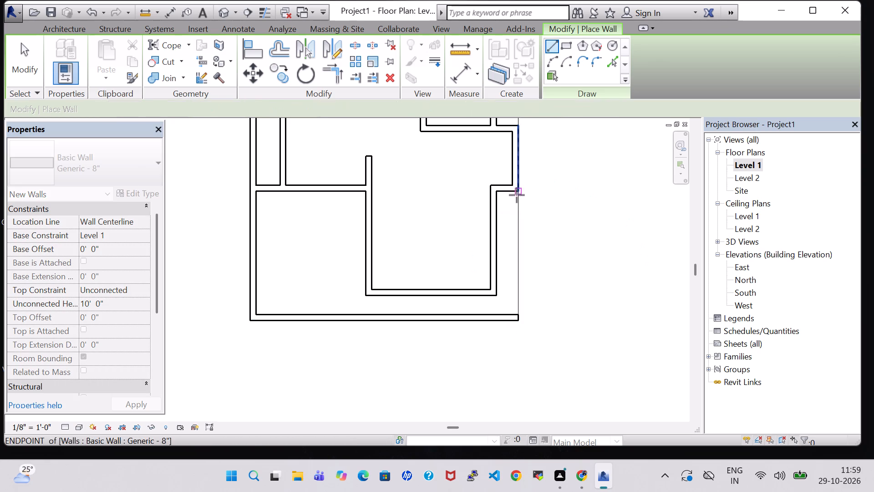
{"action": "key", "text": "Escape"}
Draw a vertical Generic - 8" wall from the lower end of the right exterior wall down to the bottom wall's right end.
{"action": "left_click", "coordinate": [61, 54]}
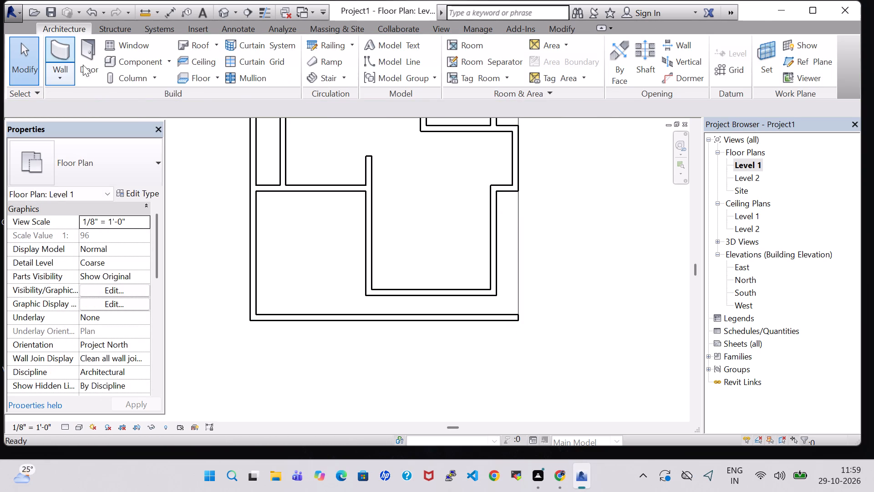
{"action": "left_click", "coordinate": [515, 189]}
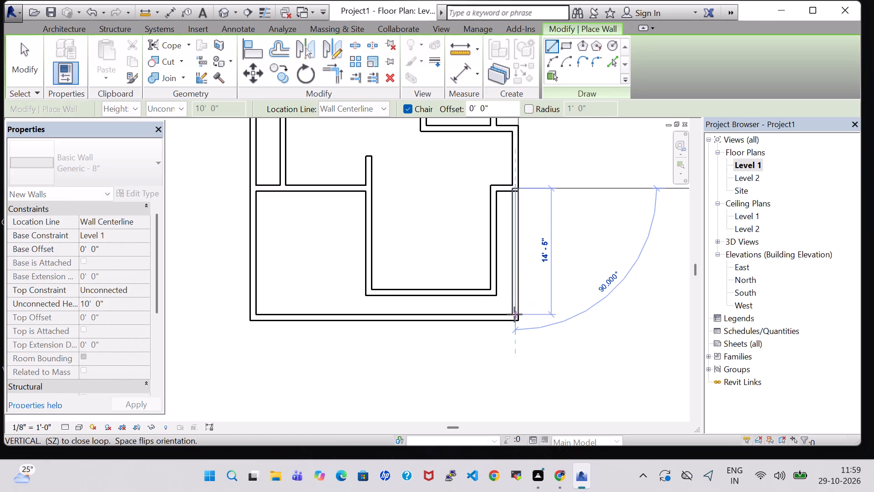
{"action": "left_click", "coordinate": [515, 319]}
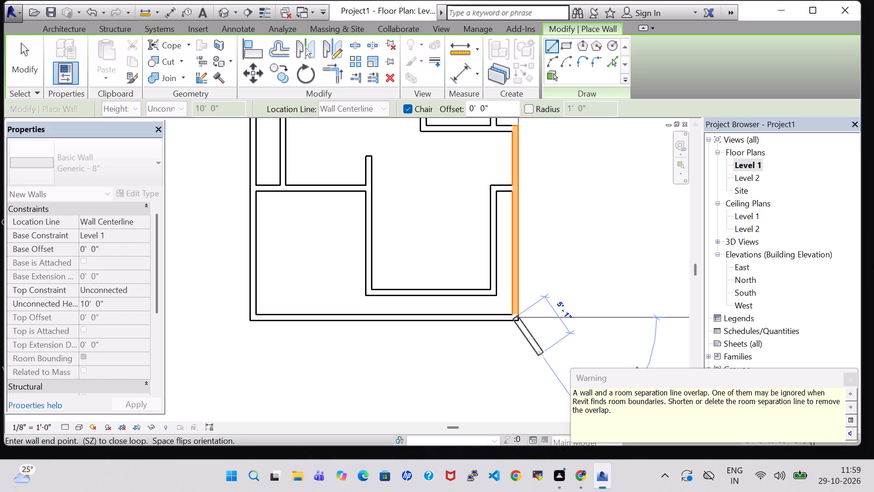
{"action": "key", "text": "Escape"}
{"action": "left_click", "coordinate": [851, 380]}
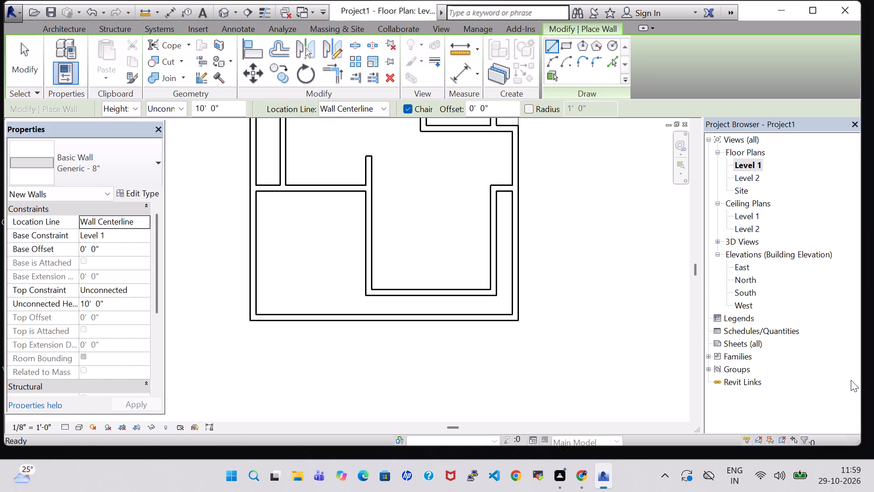
{"action": "scroll", "coordinate": [613, 249], "scroll_direction": "down", "scroll_amount": 3}
{"action": "key", "text": "Escape"}
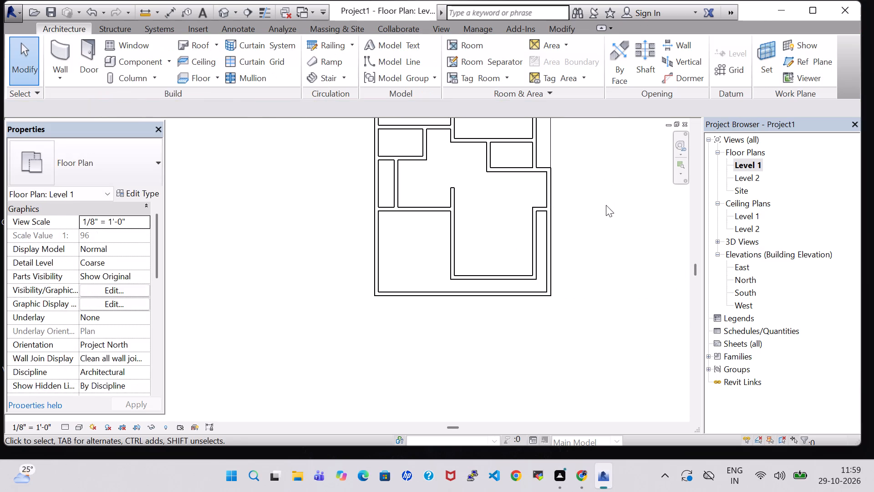
{"action": "key", "text": "Escape"}
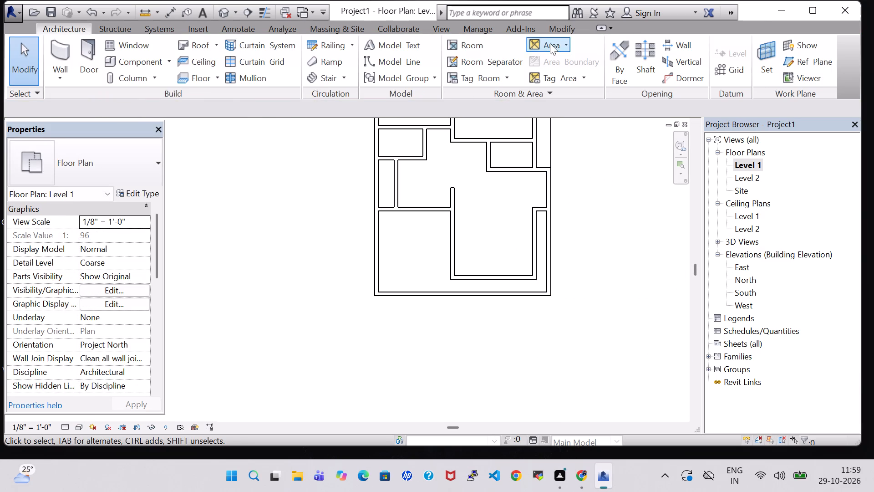
Split the bottom exterior wall 12'-10" from the left wall, in line with the inner room's left face.
{"action": "left_click", "coordinate": [561, 32]}
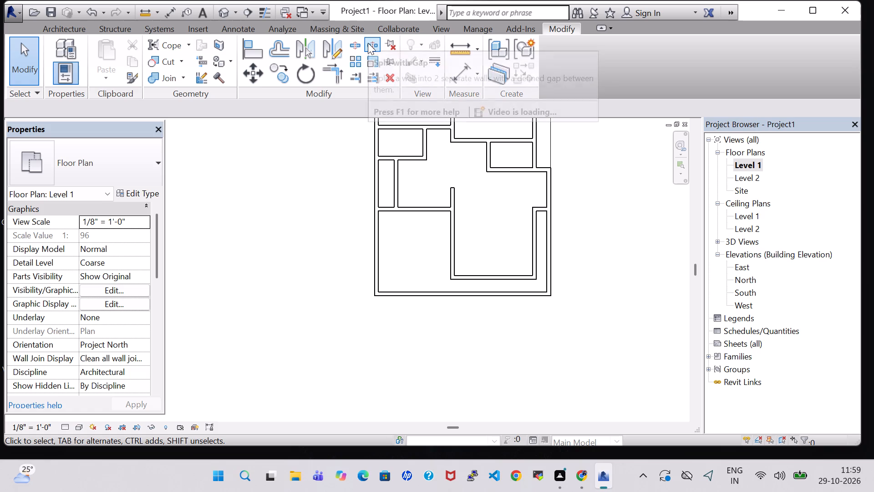
{"action": "left_click", "coordinate": [361, 43]}
{"action": "scroll", "coordinate": [467, 300], "scroll_direction": "up", "scroll_amount": 6}
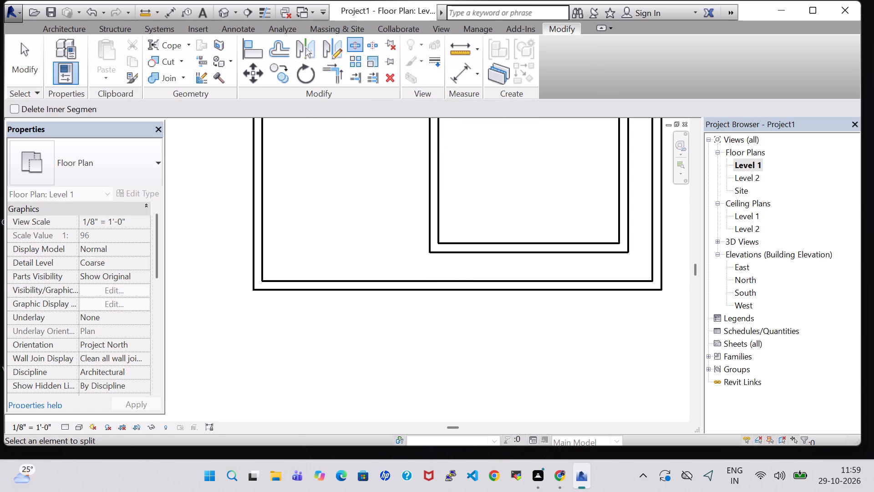
{"action": "left_click", "coordinate": [428, 287]}
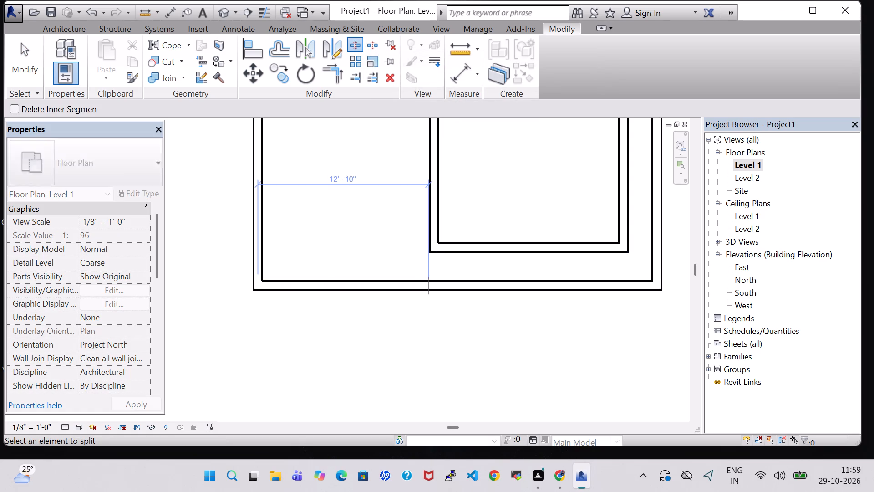
{"action": "key", "text": "Escape"}
{"action": "key", "text": "Escape"}
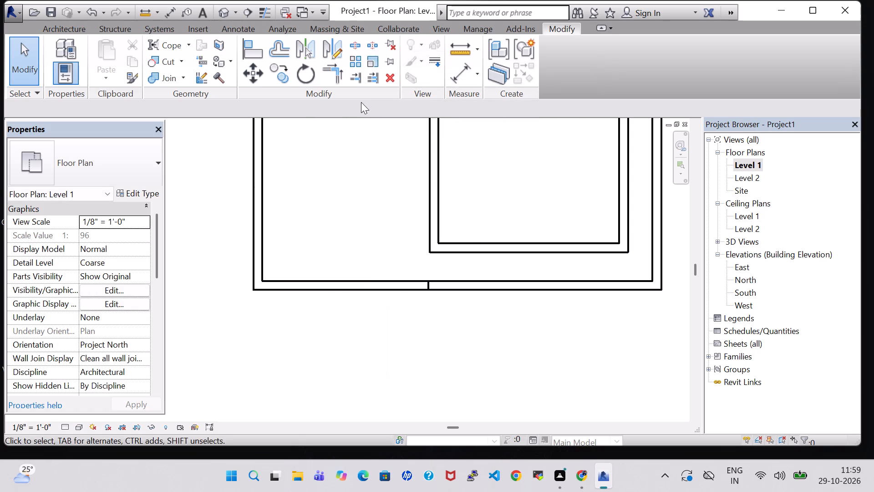
Delete the left segment of the split bottom wall.
{"action": "left_click", "coordinate": [362, 285]}
{"action": "key", "text": "Delete"}
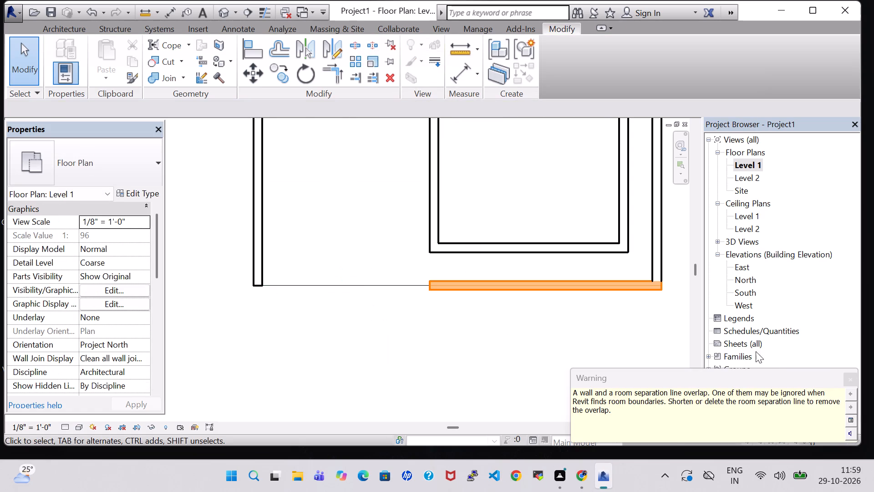
{"action": "left_click", "coordinate": [852, 378]}
Open the Unconnected Height of the remaining bottom wall segment for editing.
{"action": "left_click", "coordinate": [620, 293]}
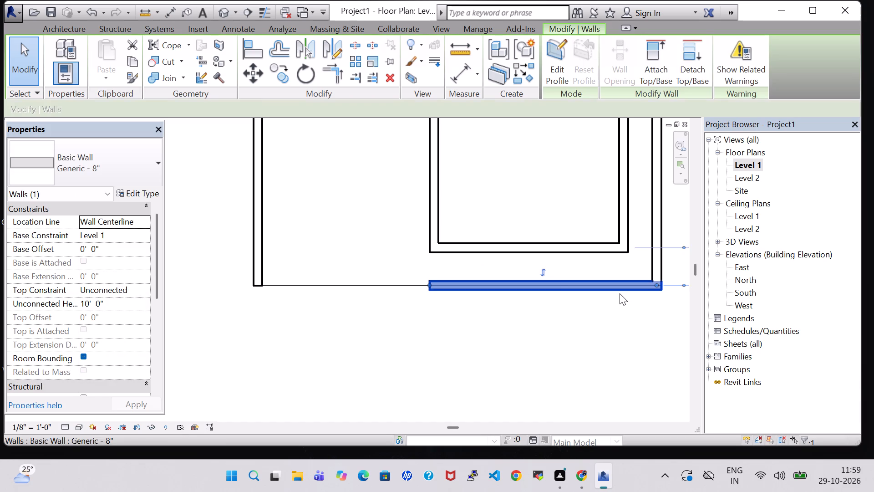
{"action": "left_click", "coordinate": [90, 302]}
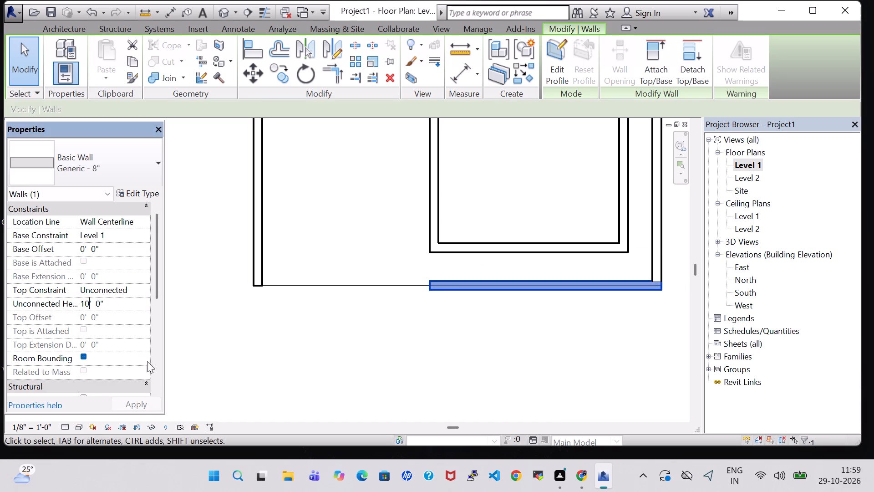
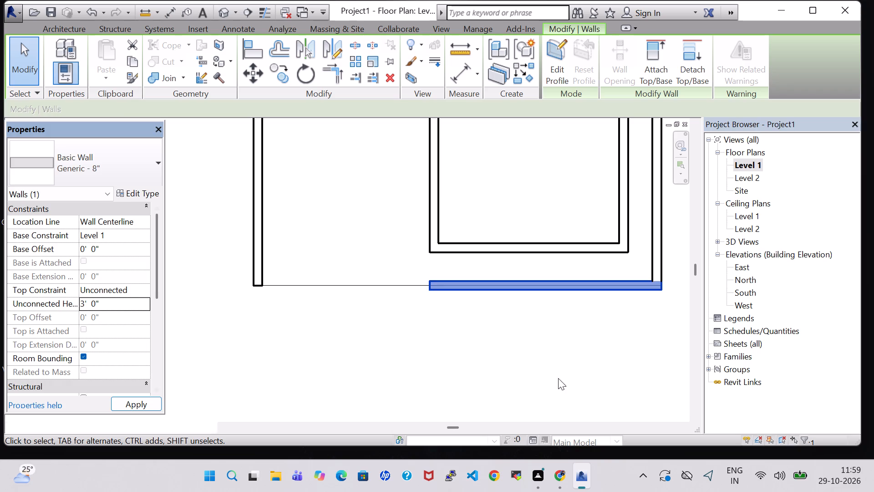
Apply the 3' 0" Unconnected Height to the remaining bottom wall segment.
{"action": "left_click", "coordinate": [571, 384]}
Split the right exterior wall at the outer face of the short horizontal wall that meets it above the bottom-right corner.
{"action": "scroll", "coordinate": [571, 384], "scroll_direction": "down", "scroll_amount": 1}
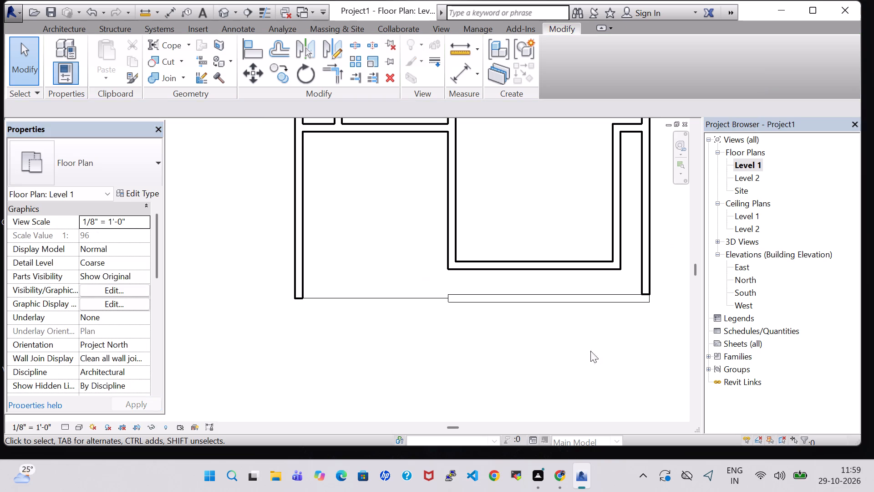
{"action": "middle_click_drag", "start_coordinate": [593, 358], "coordinate": [590, 358]}
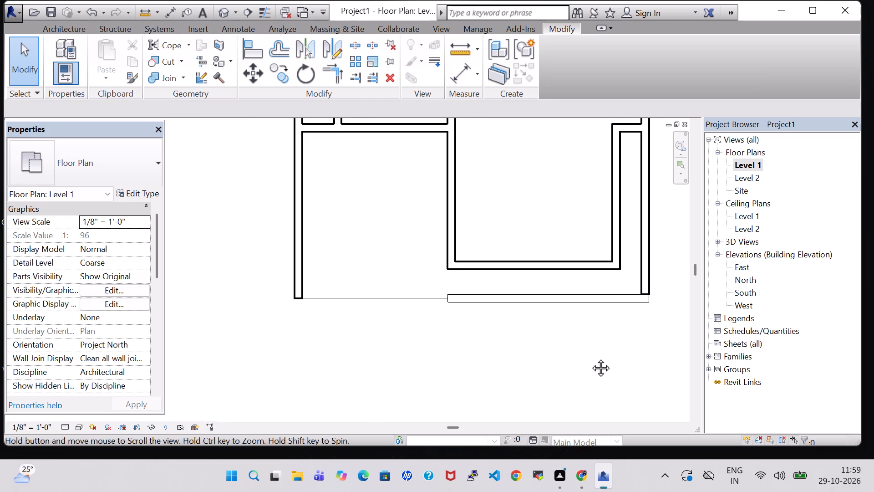
{"action": "middle_click_drag", "start_coordinate": [590, 358], "coordinate": [453, 358]}
{"action": "left_click", "coordinate": [354, 42]}
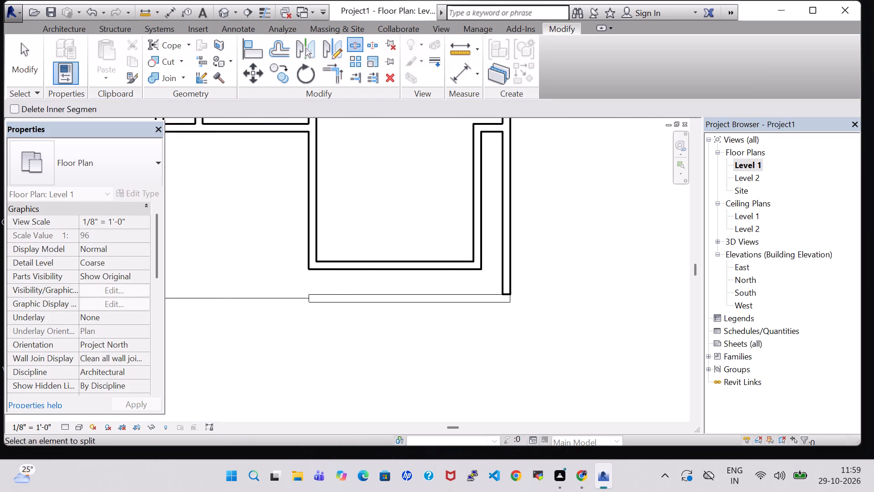
{"action": "scroll", "coordinate": [495, 124], "scroll_direction": "up", "scroll_amount": 6}
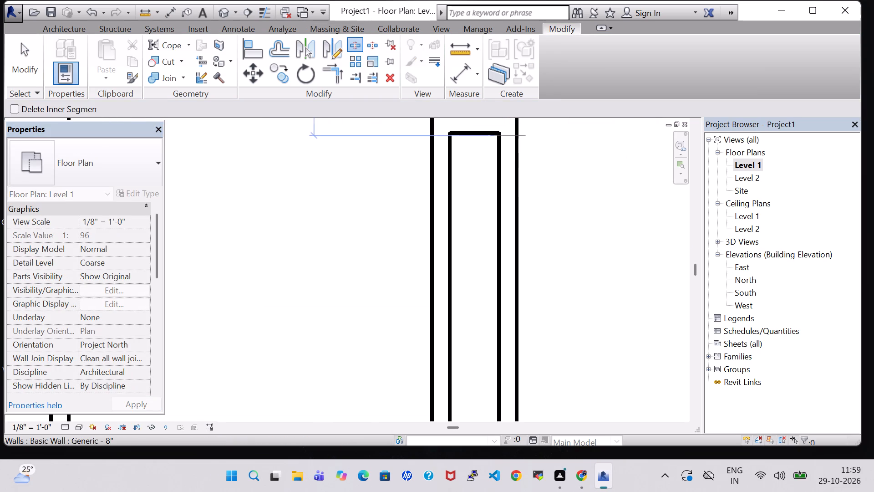
{"action": "left_click", "coordinate": [514, 133]}
{"action": "key", "text": "Escape"}
{"action": "key", "text": "Escape"}
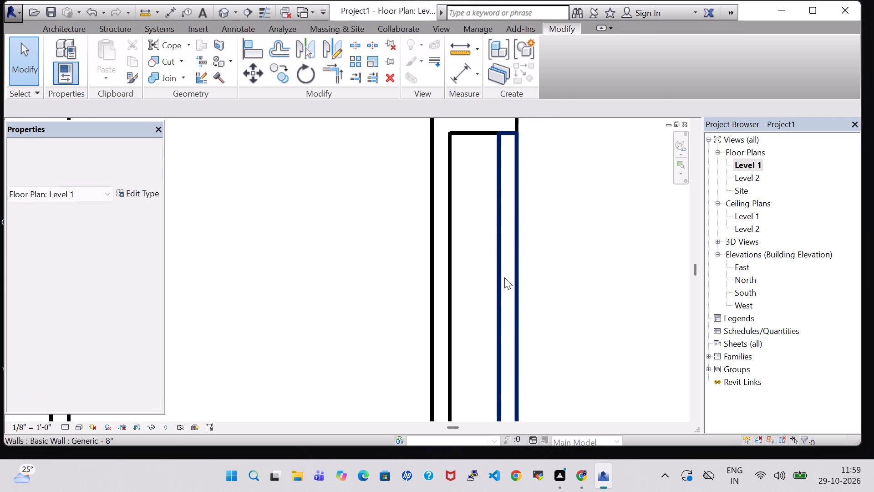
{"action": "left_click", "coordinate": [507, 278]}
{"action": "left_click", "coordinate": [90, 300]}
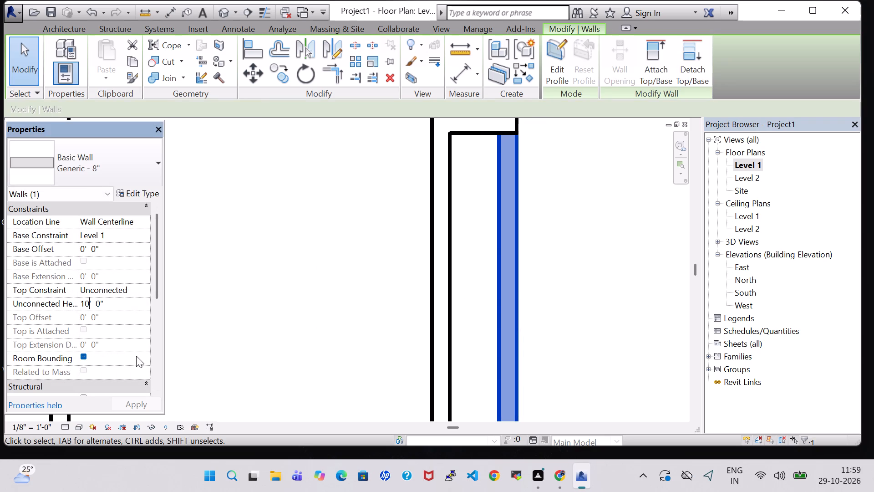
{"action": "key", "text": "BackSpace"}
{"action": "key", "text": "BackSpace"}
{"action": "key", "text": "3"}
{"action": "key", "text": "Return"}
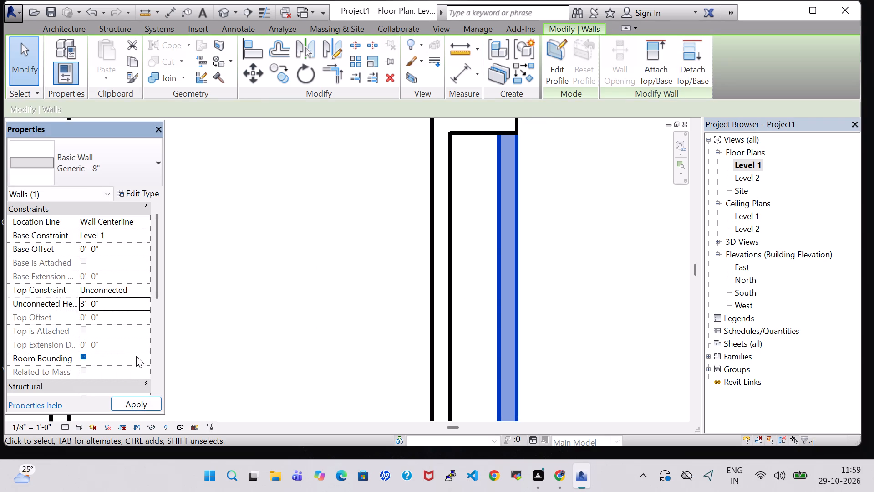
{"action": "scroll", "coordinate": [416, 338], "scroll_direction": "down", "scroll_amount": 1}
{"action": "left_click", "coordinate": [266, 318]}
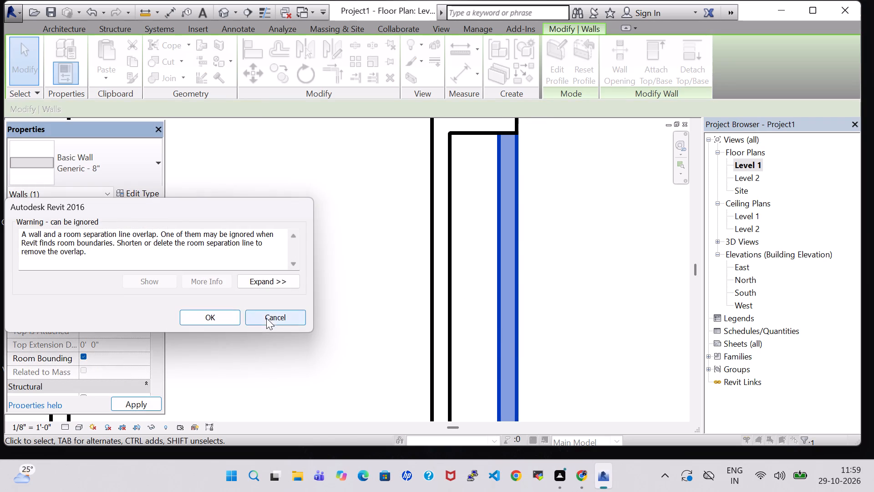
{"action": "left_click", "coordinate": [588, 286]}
Set the Unconnected Height of the lower segment of the split right exterior wall to 3' 0", accepting the overlap warning.
{"action": "left_click", "coordinate": [512, 288]}
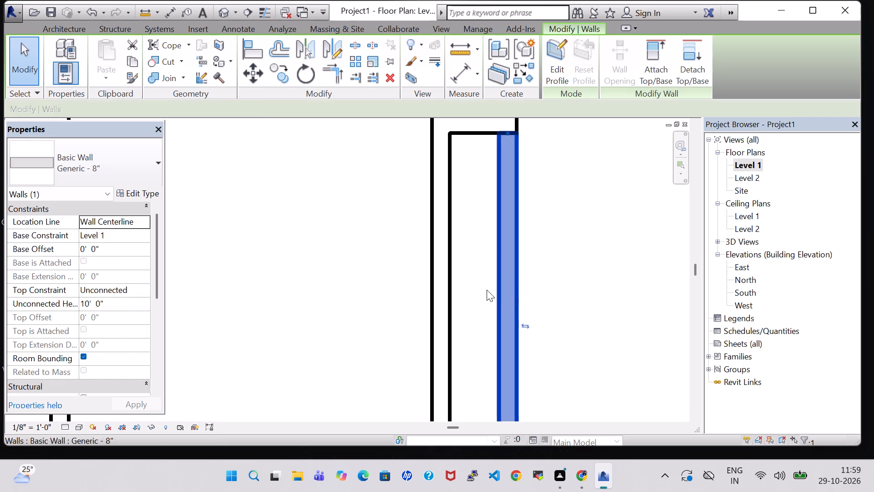
{"action": "left_click", "coordinate": [89, 306]}
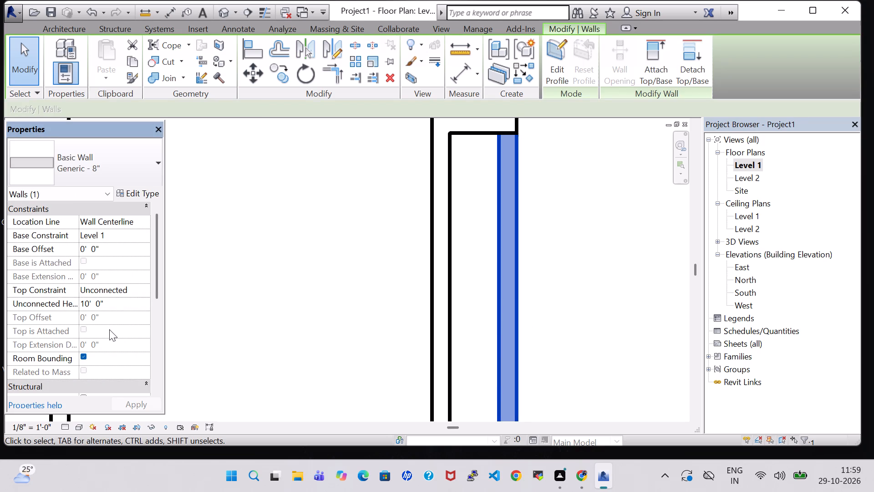
{"action": "key", "text": "Right"}
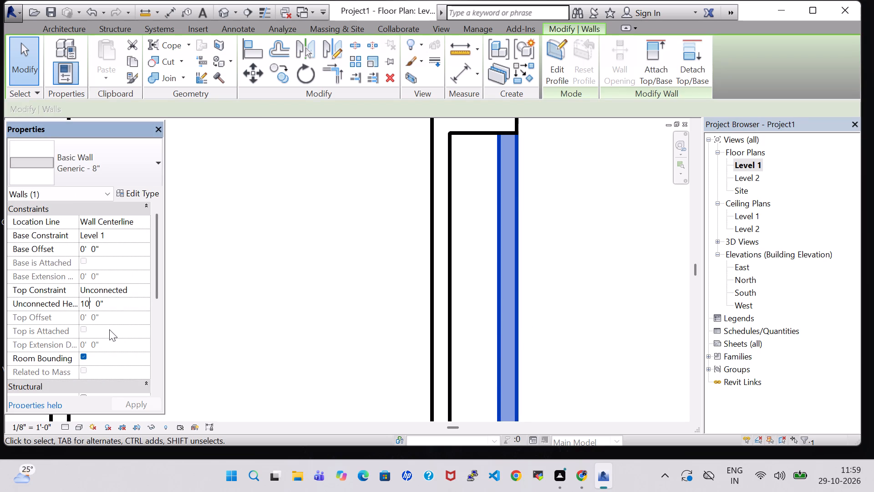
{"action": "key", "text": "BackSpace"}
{"action": "key", "text": "BackSpace"}
{"action": "key", "text": "3"}
{"action": "key", "text": "Return"}
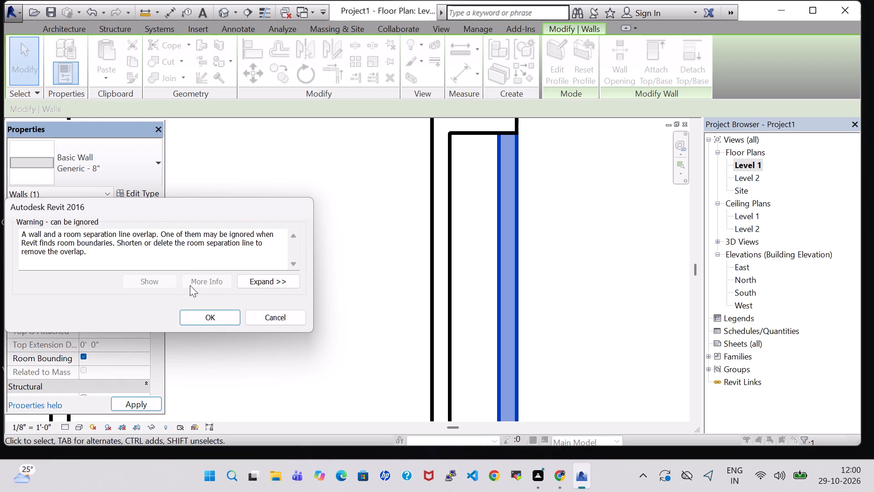
{"action": "left_click", "coordinate": [208, 315]}
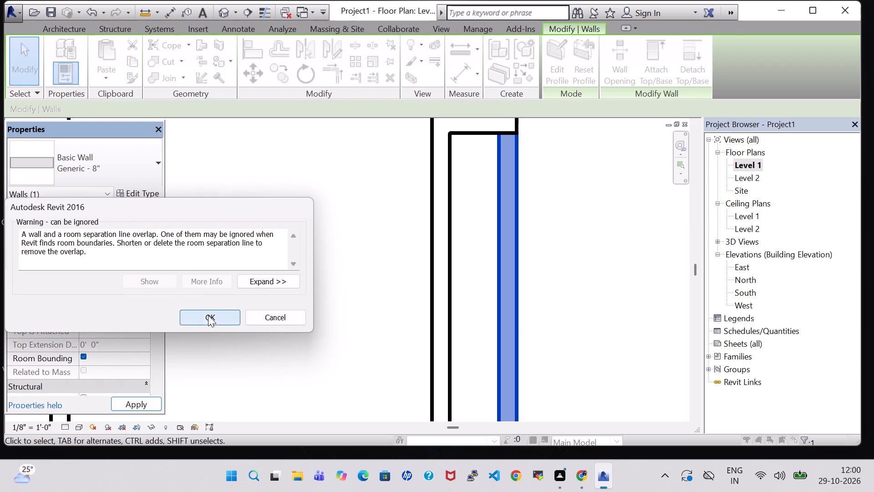
{"action": "left_click", "coordinate": [565, 264]}
{"action": "scroll", "coordinate": [565, 264], "scroll_direction": "down", "scroll_amount": 3}
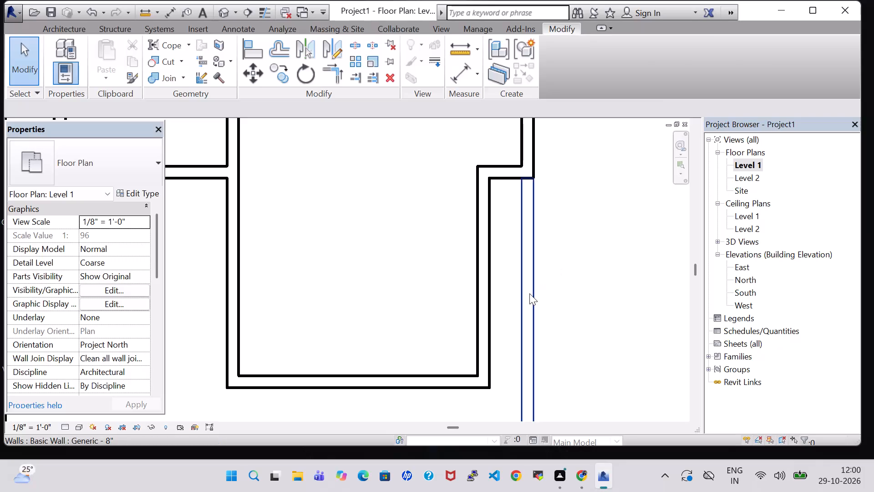
{"action": "left_click", "coordinate": [529, 293]}
{"action": "scroll", "coordinate": [602, 281], "scroll_direction": "down", "scroll_amount": 4}
{"action": "left_click", "coordinate": [604, 281]}
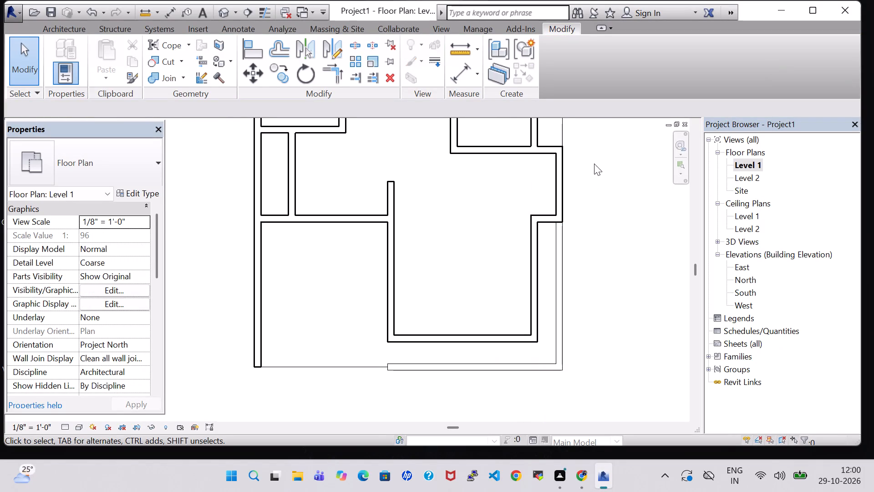
Delete the two vertical room separation lines outside the building's right side, the 16' 1" one and the 3' 0" one above it.
{"action": "middle_click_drag", "start_coordinate": [594, 164], "coordinate": [574, 193]}
{"action": "left_click", "coordinate": [542, 162]}
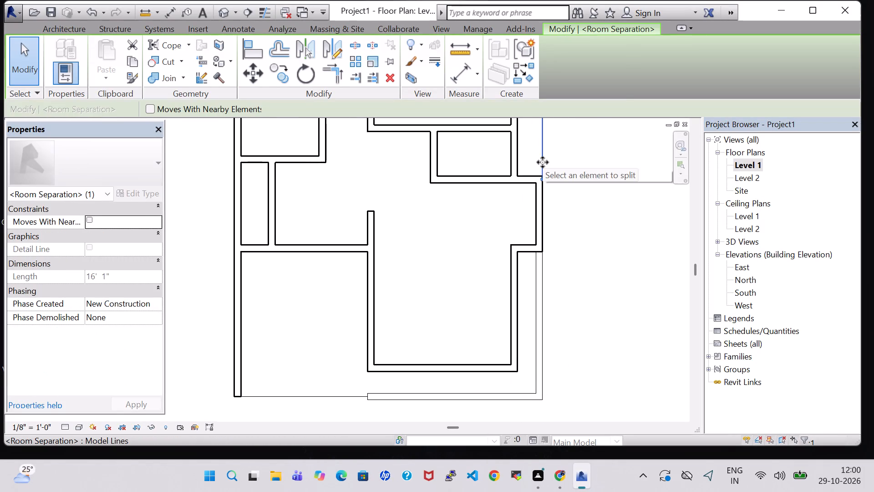
{"action": "key", "text": "Delete"}
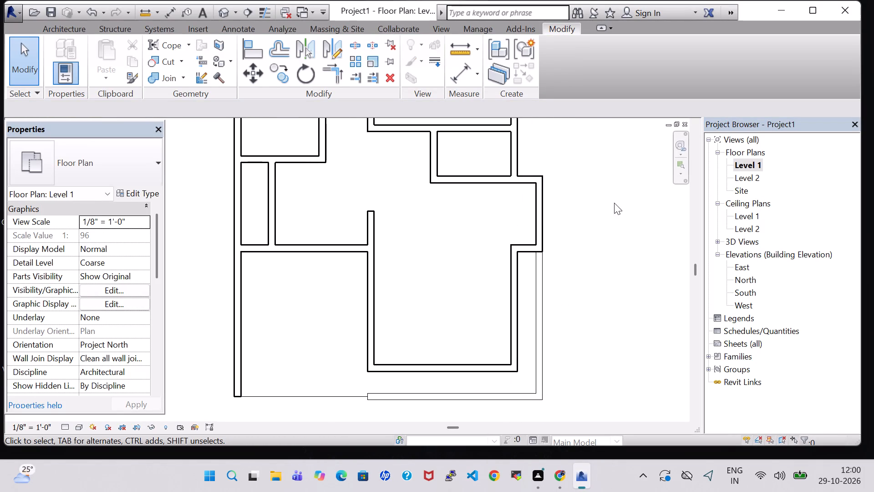
{"action": "middle_click_drag", "start_coordinate": [614, 203], "coordinate": [533, 336]}
{"action": "left_click", "coordinate": [465, 138]}
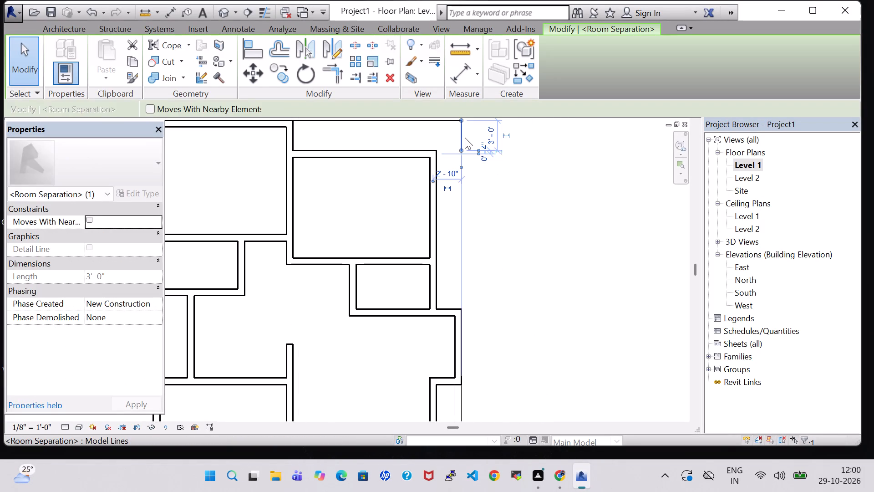
{"action": "key", "text": "Delete"}
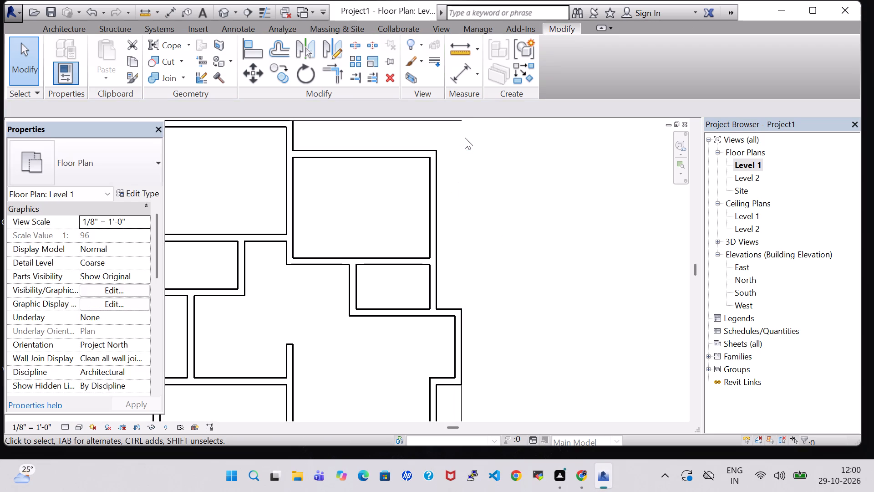
{"action": "middle_click_drag", "start_coordinate": [465, 138], "coordinate": [461, 196]}
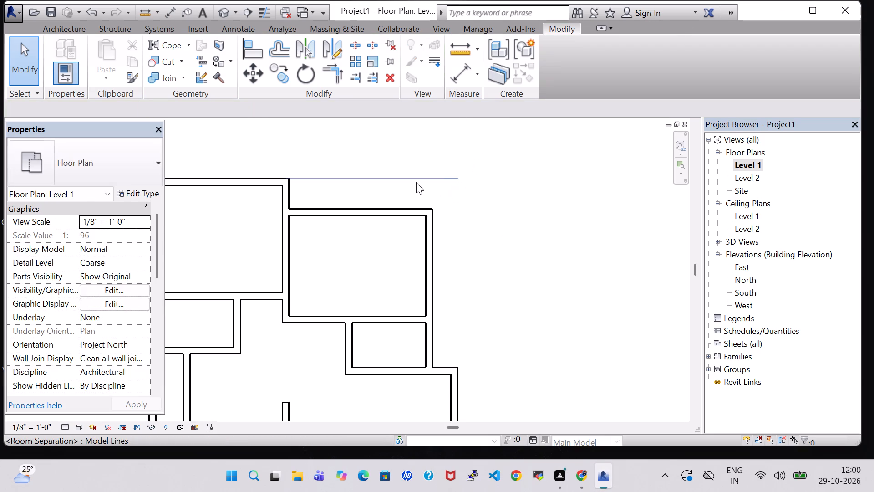
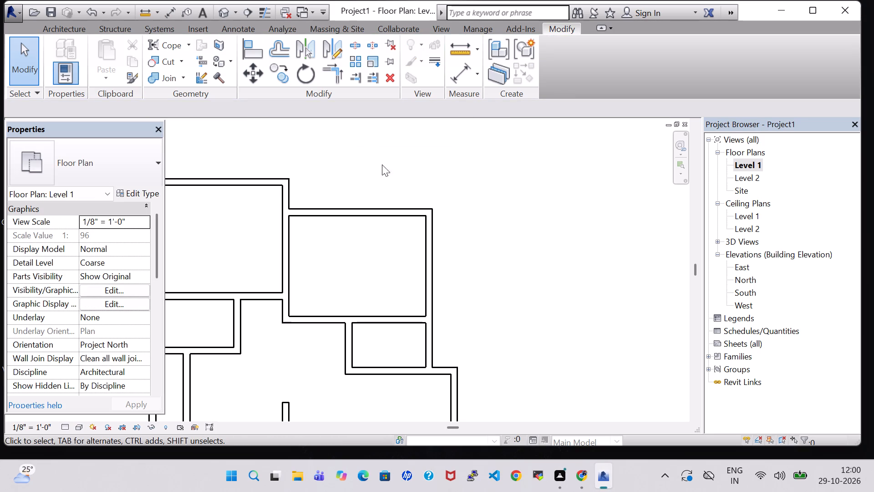
Draw a 16' 9" Generic - 8" wall extending the top exterior wall until it aligns with the right exterior wall.
{"action": "left_click", "coordinate": [70, 30]}
{"action": "left_click", "coordinate": [70, 40]}
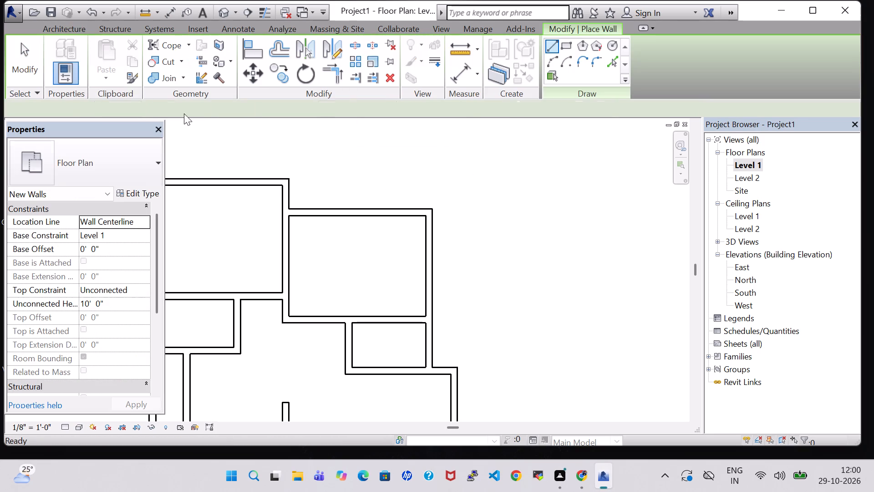
{"action": "left_click", "coordinate": [286, 183]}
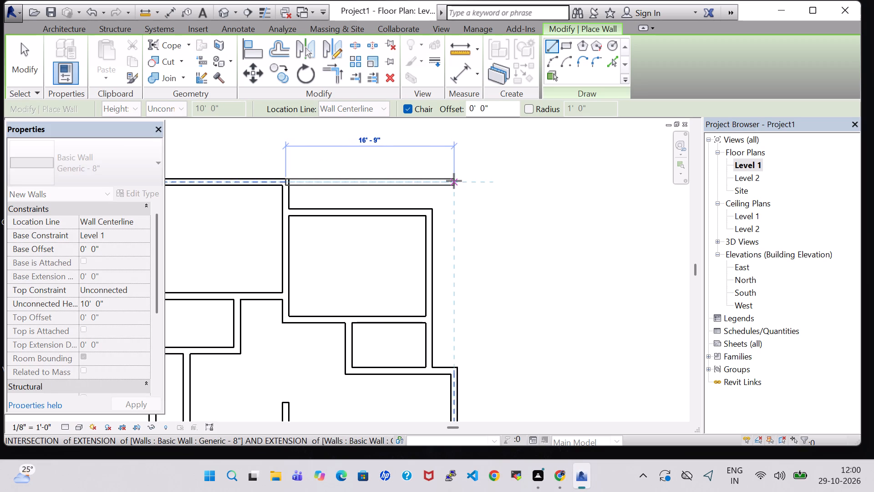
{"action": "left_click", "coordinate": [454, 181]}
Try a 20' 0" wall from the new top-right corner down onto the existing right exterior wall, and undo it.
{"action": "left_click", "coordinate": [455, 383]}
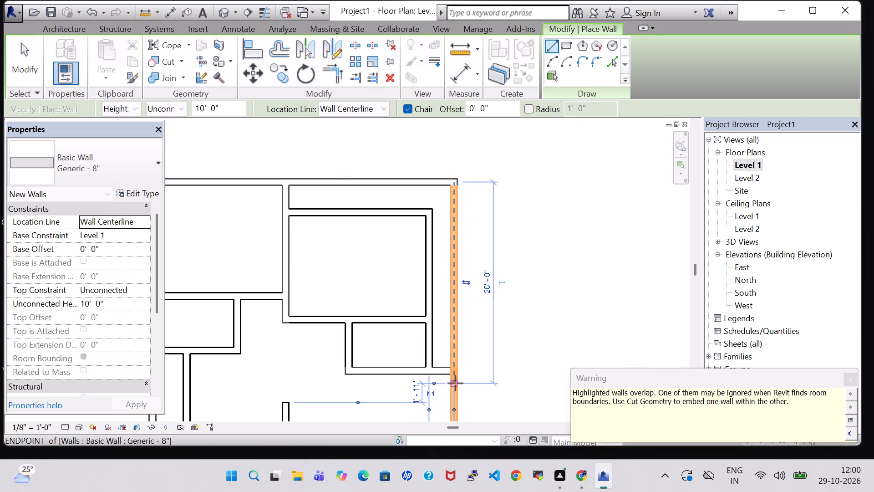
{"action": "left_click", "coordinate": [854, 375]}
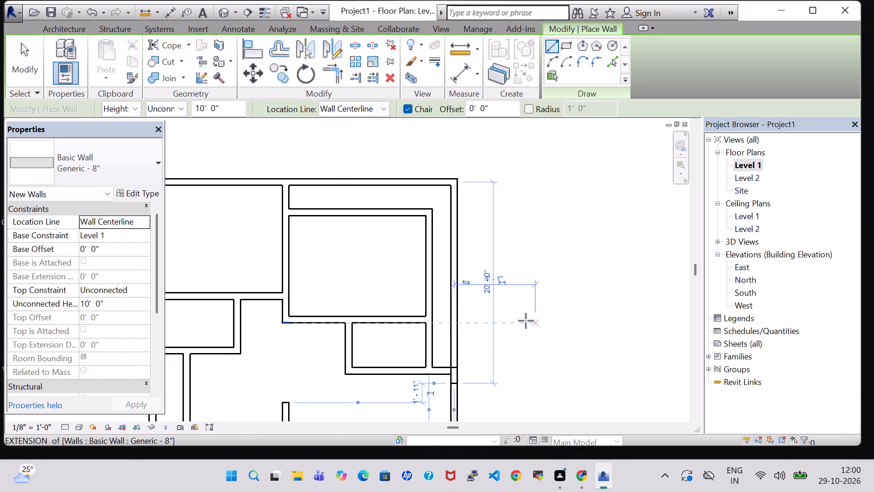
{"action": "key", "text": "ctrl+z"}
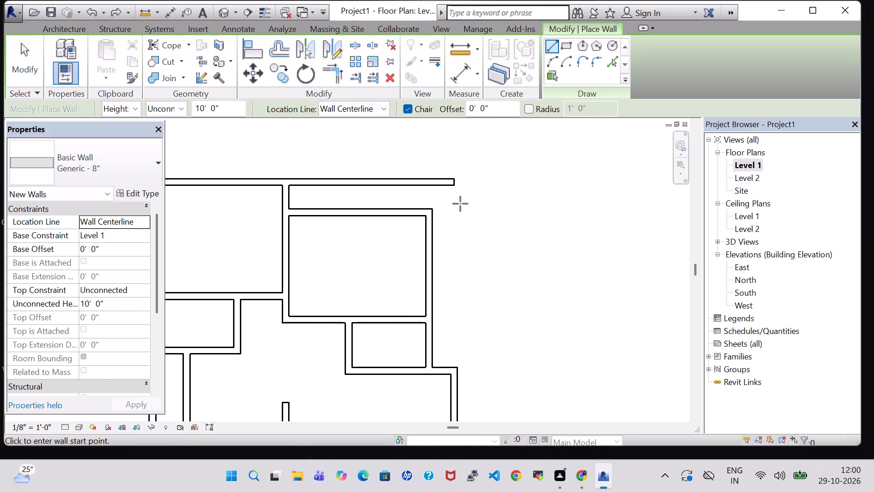
Draw an 18' 9" Generic - 8" wall from the right exterior wall's upper end to the new top-right corner.
{"action": "left_click", "coordinate": [452, 369]}
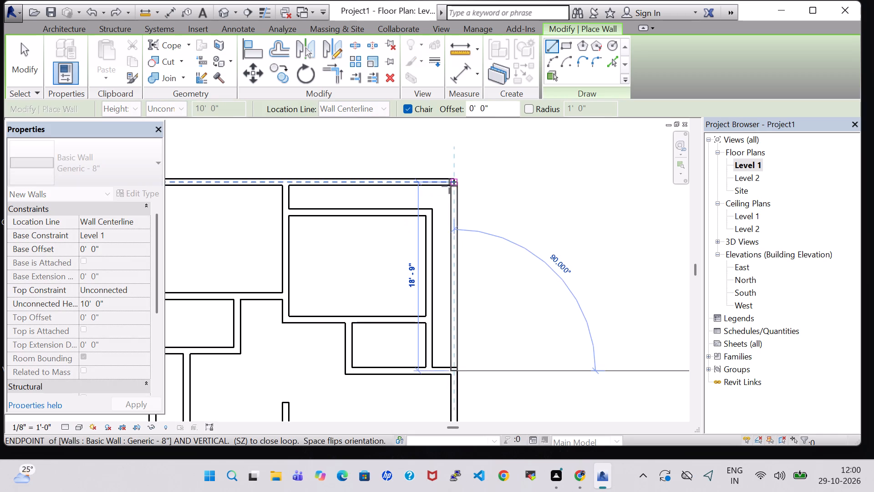
{"action": "left_click", "coordinate": [449, 186]}
{"action": "key", "text": "Escape"}
{"action": "key", "text": "Escape"}
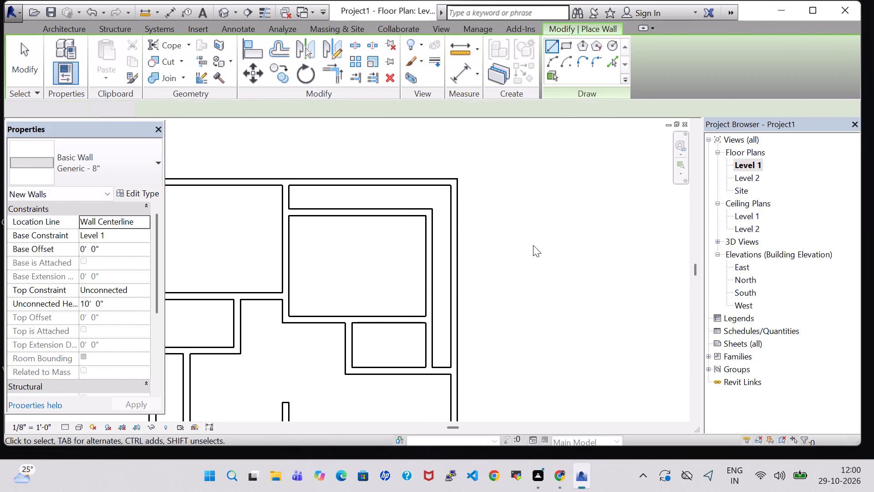
Split the top exterior wall at the right face of the vertical wall where the new extension begins.
{"action": "left_click", "coordinate": [543, 27]}
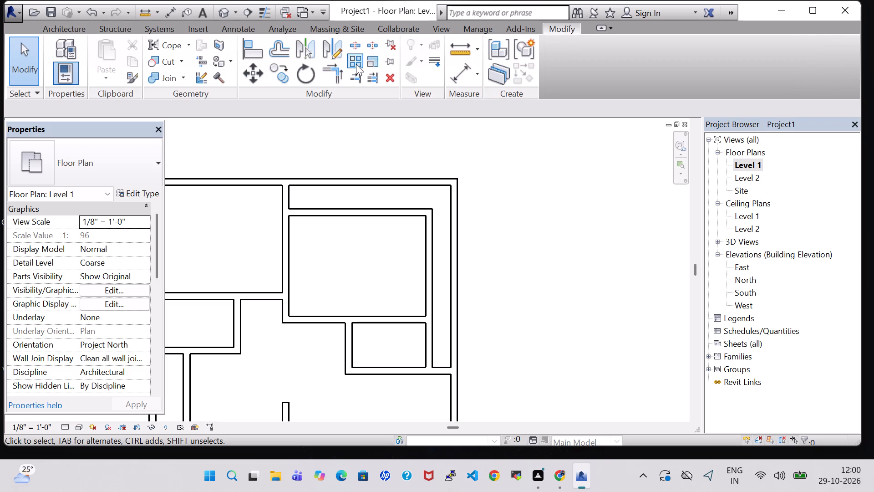
{"action": "left_click", "coordinate": [355, 45]}
{"action": "scroll", "coordinate": [291, 192], "scroll_direction": "up", "scroll_amount": 3}
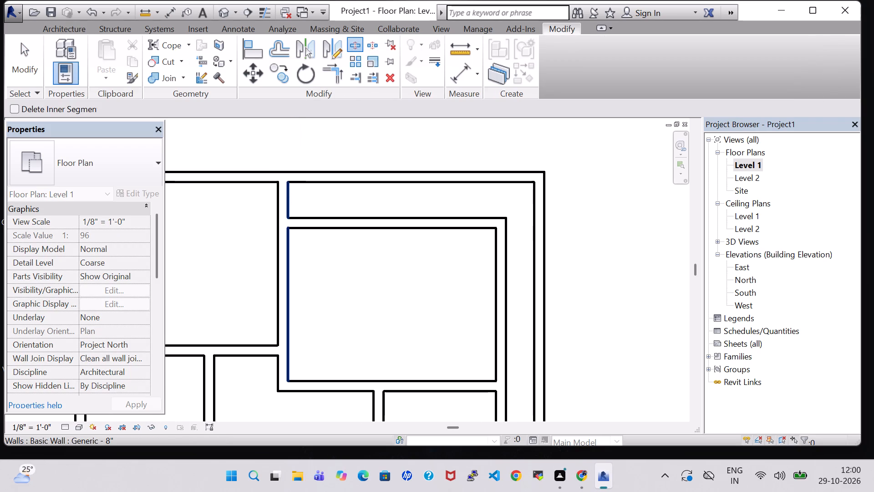
{"action": "scroll", "coordinate": [288, 179], "scroll_direction": "up", "scroll_amount": 4}
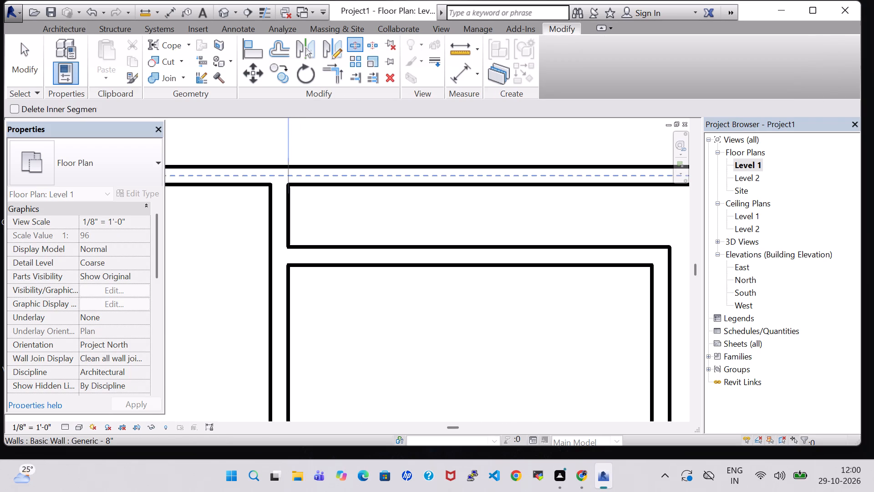
{"action": "left_click", "coordinate": [289, 179]}
Split the right exterior wall near the upper face of the horizontal wall that meets it below the small room.
{"action": "scroll", "coordinate": [523, 239], "scroll_direction": "down", "scroll_amount": 6}
{"action": "middle_click_drag", "start_coordinate": [637, 323], "coordinate": [590, 222]}
{"action": "scroll", "coordinate": [563, 321], "scroll_direction": "up", "scroll_amount": 5}
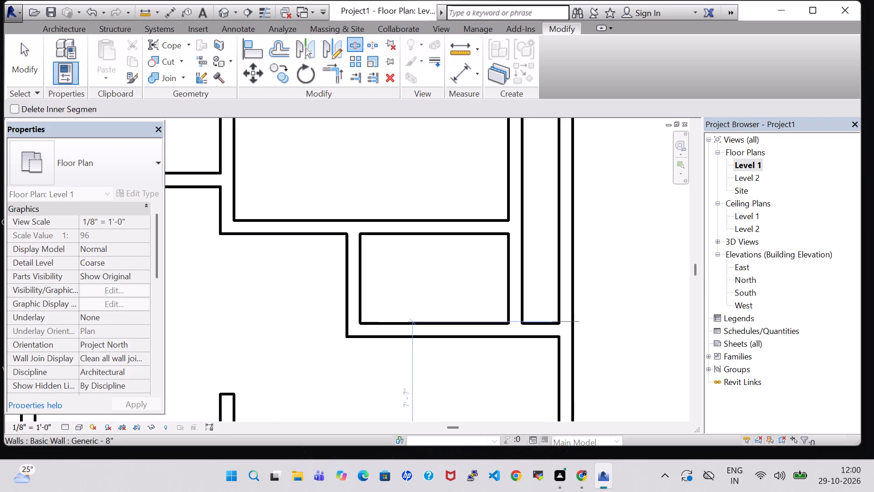
{"action": "left_click", "coordinate": [567, 321]}
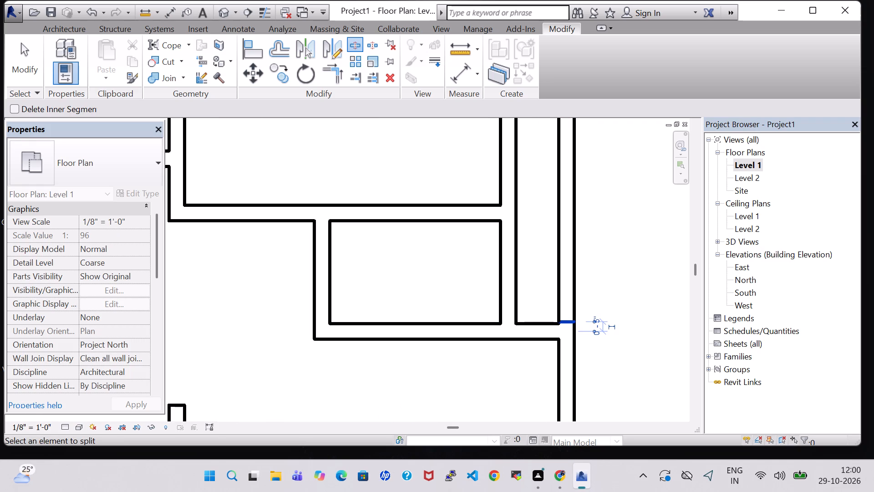
{"action": "key", "text": "Down"}
{"action": "key", "text": "Escape"}
{"action": "key", "text": "Escape"}
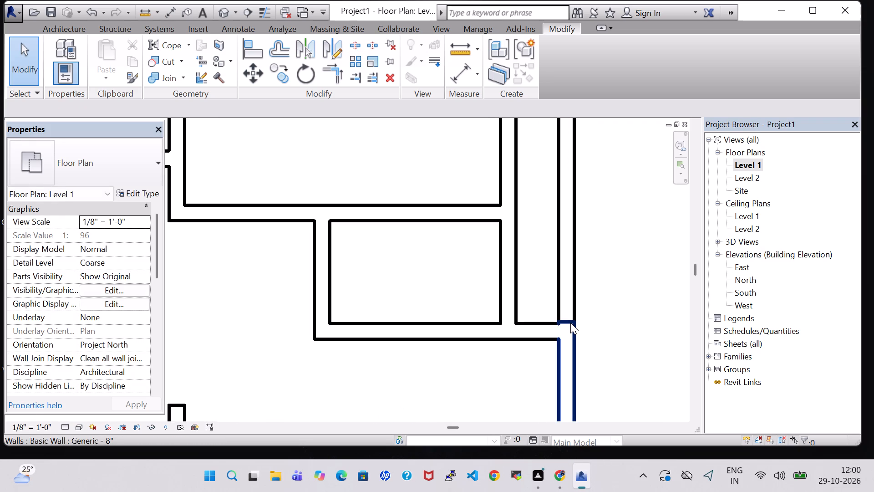
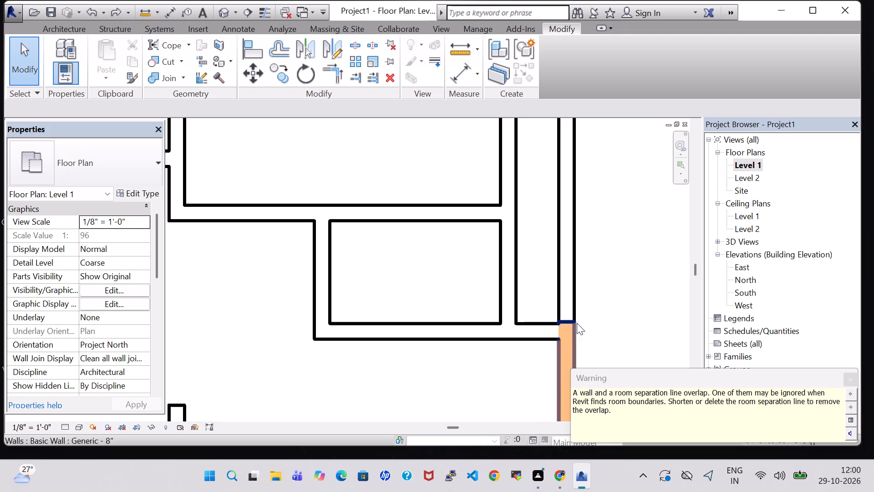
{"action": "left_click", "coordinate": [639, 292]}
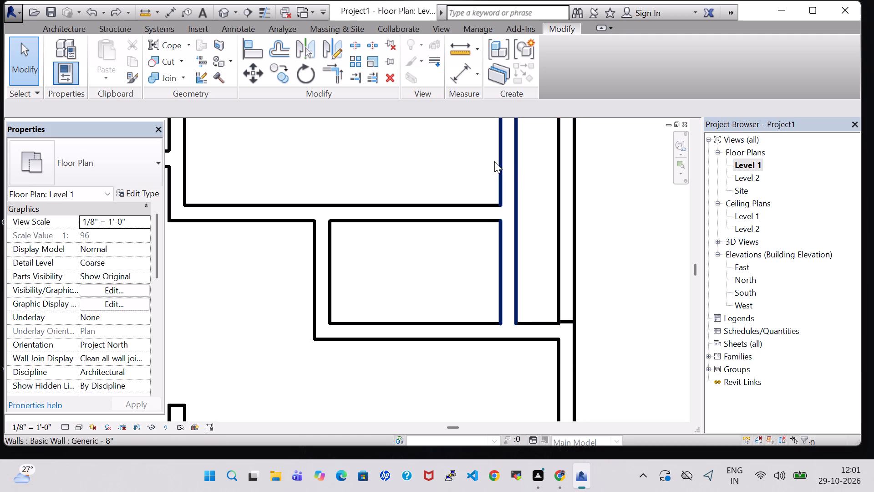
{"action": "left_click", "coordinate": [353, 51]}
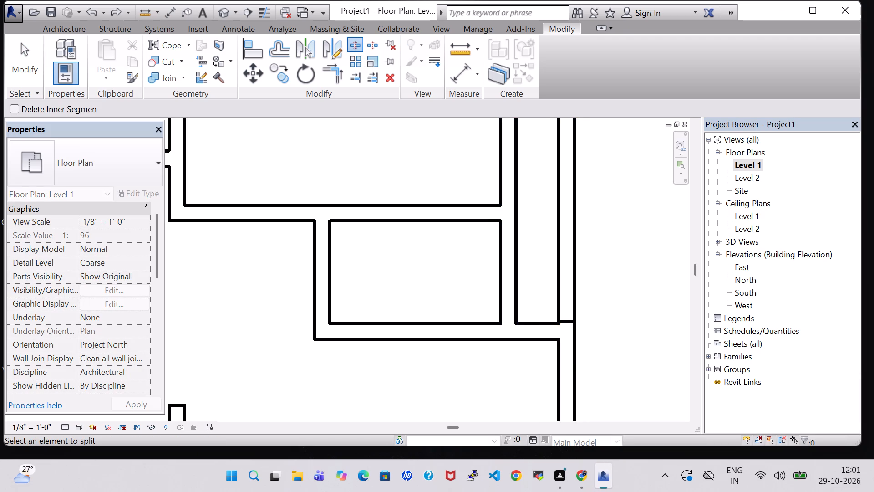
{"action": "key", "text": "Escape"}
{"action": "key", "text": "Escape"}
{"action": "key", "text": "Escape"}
Open the unconnected height of the right exterior wall's upper segment, beside the small room, for editing.
{"action": "left_click", "coordinate": [572, 291]}
{"action": "scroll", "coordinate": [572, 291], "scroll_direction": "down", "scroll_amount": 2}
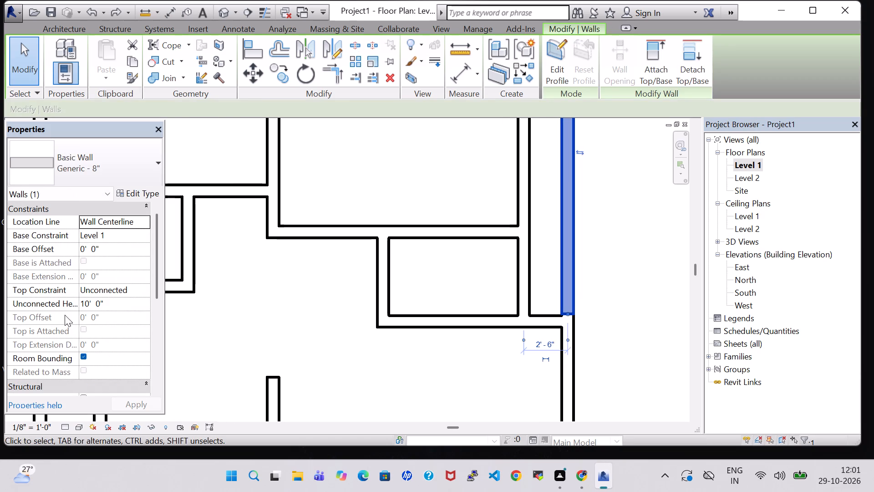
{"action": "left_click", "coordinate": [89, 306]}
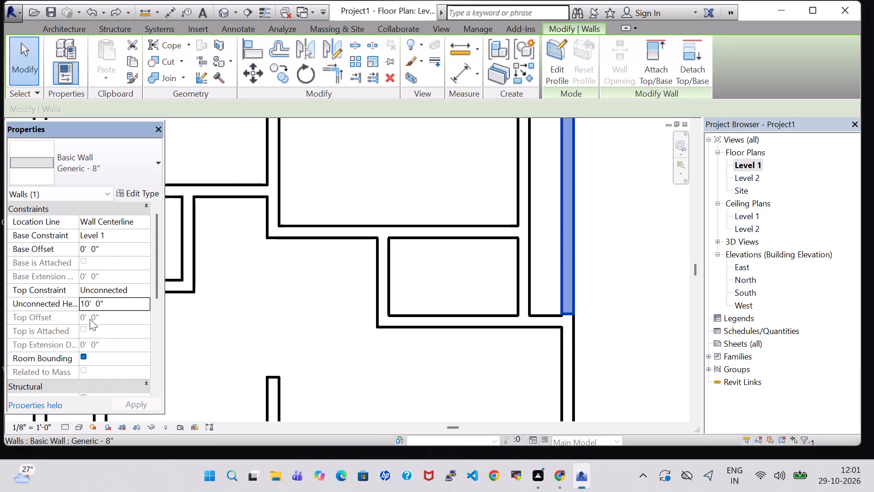
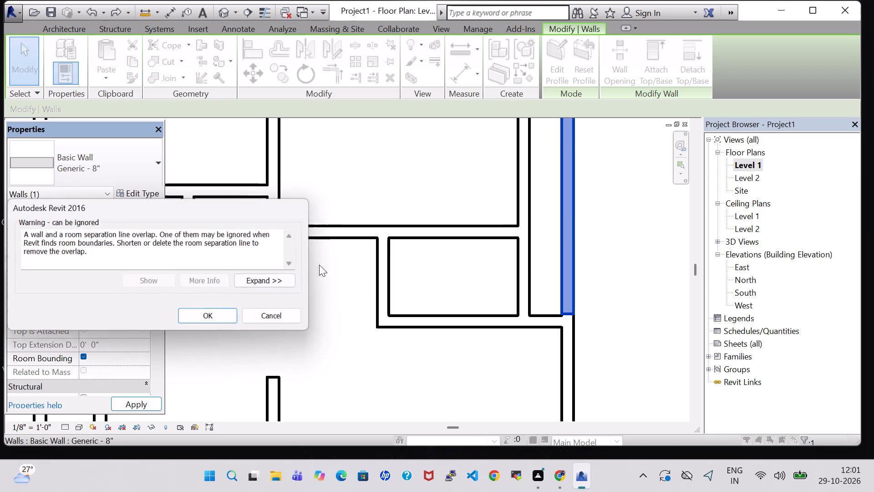
Apply the height change to the right exterior wall's upper segment and deselect it.
{"action": "left_click", "coordinate": [222, 327]}
{"action": "left_click", "coordinate": [223, 325]}
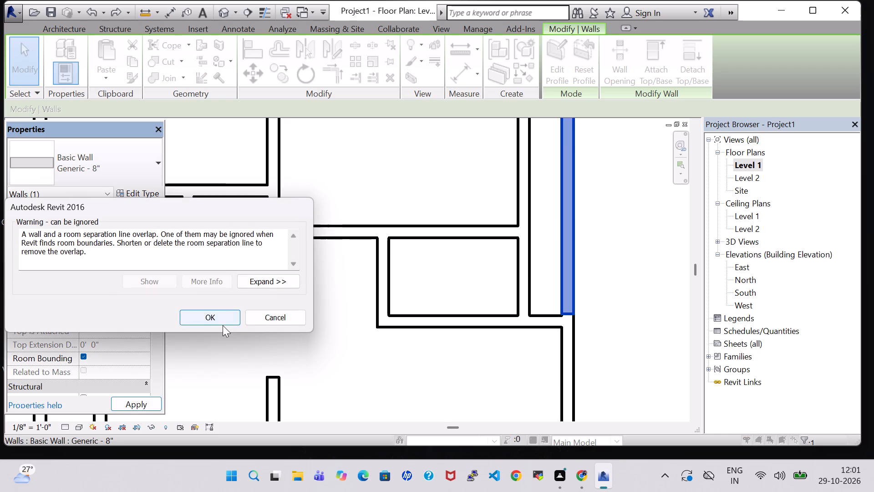
{"action": "left_click", "coordinate": [602, 323]}
Set the unconnected height of the top exterior wall's right-hand segment to 3'.
{"action": "scroll", "coordinate": [606, 278], "scroll_direction": "down", "scroll_amount": 3}
{"action": "scroll", "coordinate": [613, 202], "scroll_direction": "up", "scroll_amount": 1}
{"action": "middle_click_drag", "start_coordinate": [613, 202], "coordinate": [595, 359]}
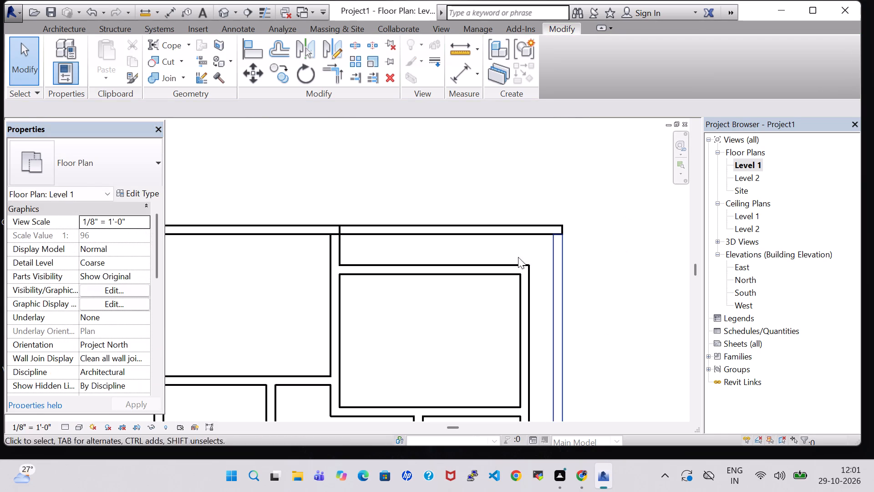
{"action": "left_click", "coordinate": [500, 238]}
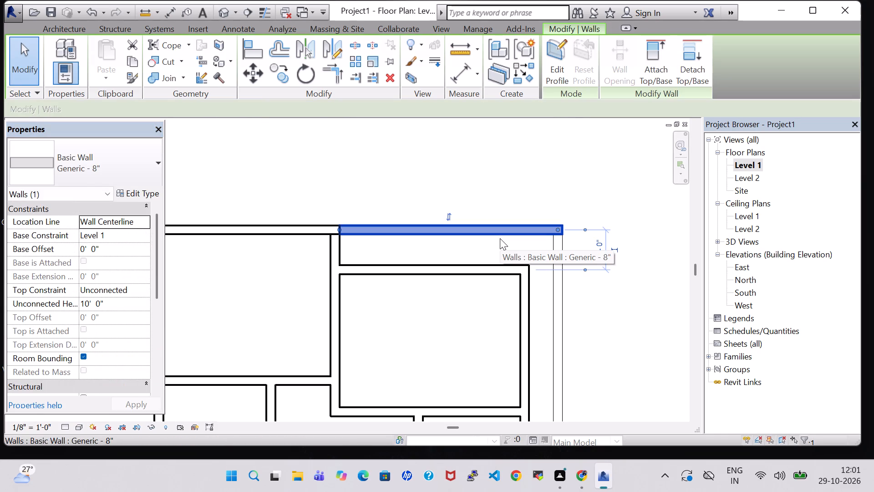
{"action": "left_click", "coordinate": [89, 302]}
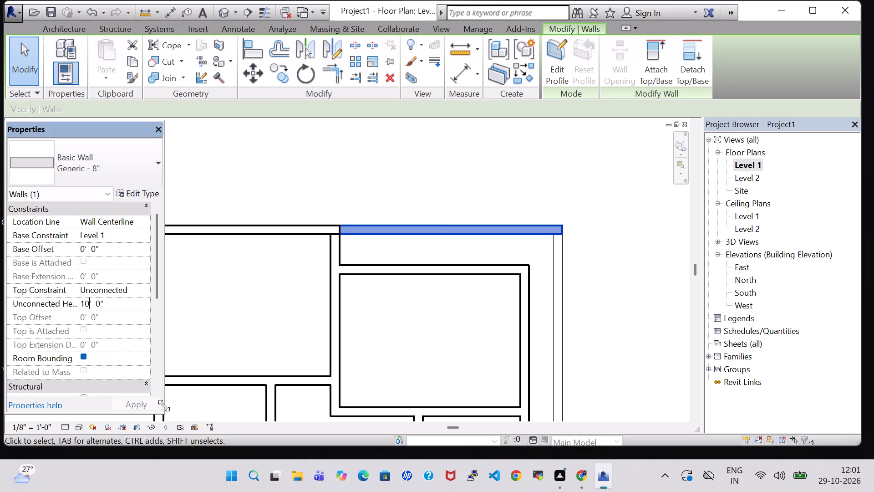
{"action": "key", "text": "BackSpace"}
{"action": "key", "text": "BackSpace"}
{"action": "key", "text": "3"}
{"action": "key", "text": "Return"}
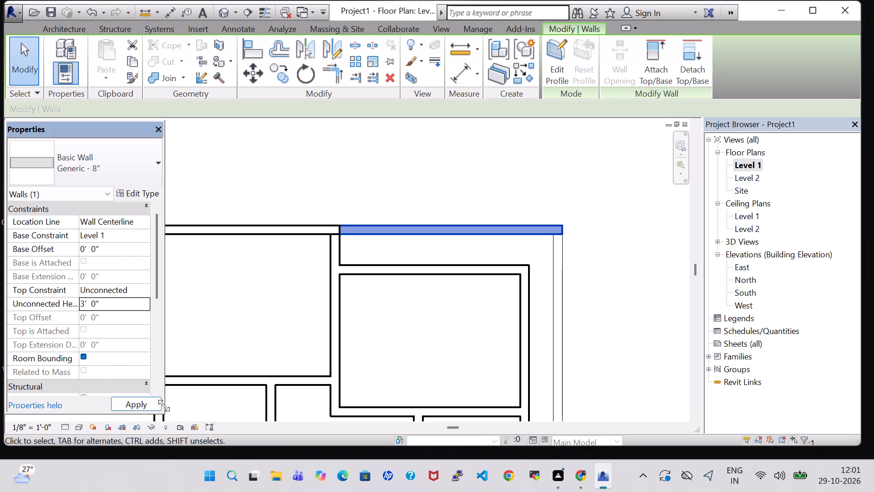
{"action": "left_click", "coordinate": [626, 297]}
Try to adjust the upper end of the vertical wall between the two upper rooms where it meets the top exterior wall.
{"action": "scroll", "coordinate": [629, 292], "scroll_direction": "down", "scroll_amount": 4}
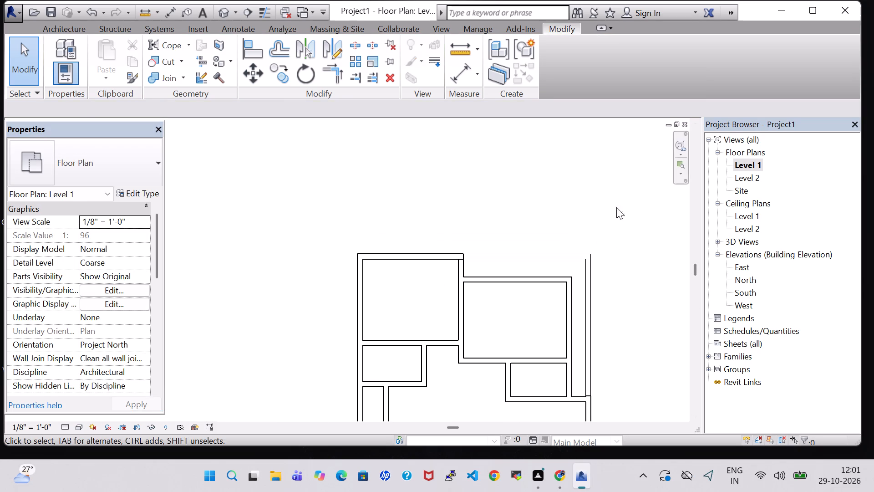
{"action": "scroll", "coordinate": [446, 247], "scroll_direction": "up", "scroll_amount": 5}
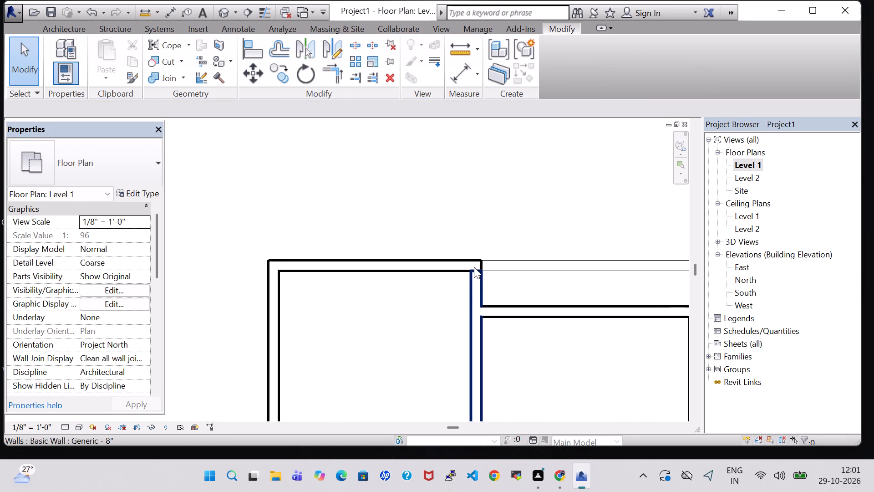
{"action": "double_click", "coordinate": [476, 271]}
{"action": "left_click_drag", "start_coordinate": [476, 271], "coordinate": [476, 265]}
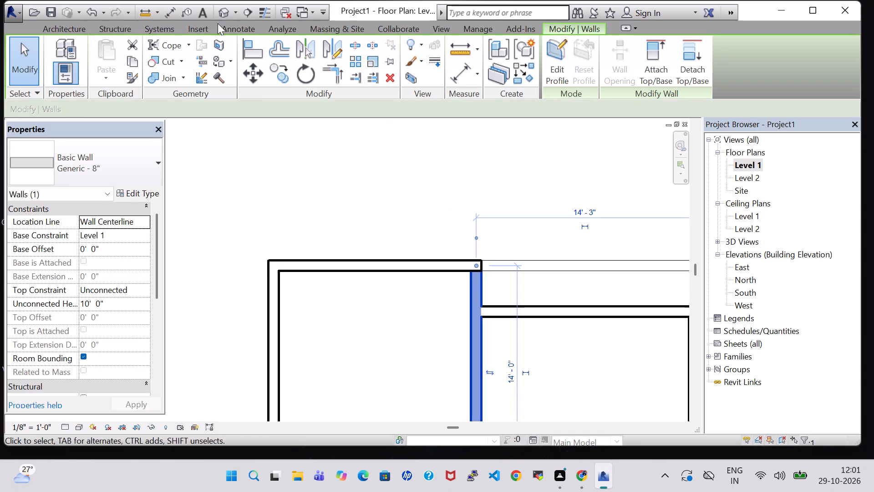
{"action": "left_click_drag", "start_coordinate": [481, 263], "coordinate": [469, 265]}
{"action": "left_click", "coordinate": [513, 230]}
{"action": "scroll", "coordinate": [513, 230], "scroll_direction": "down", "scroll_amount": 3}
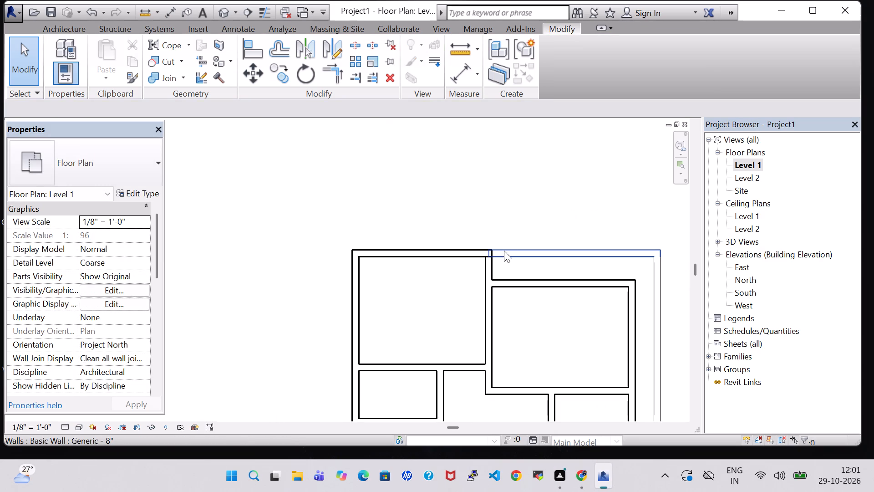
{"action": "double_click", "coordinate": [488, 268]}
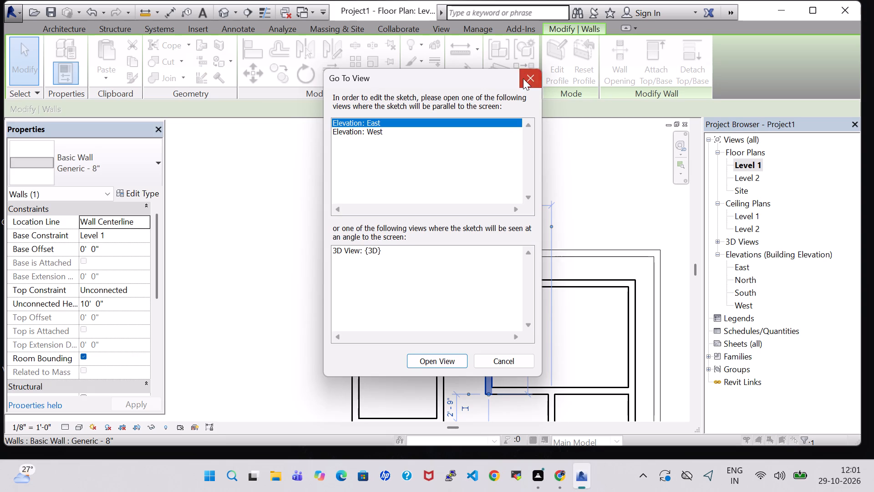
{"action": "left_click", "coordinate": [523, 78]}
Split the top exterior wall at the left face of the vertical partition and delete the short leftover segment over the partition.
{"action": "left_click", "coordinate": [360, 43]}
{"action": "scroll", "coordinate": [473, 204], "scroll_direction": "up", "scroll_amount": 5}
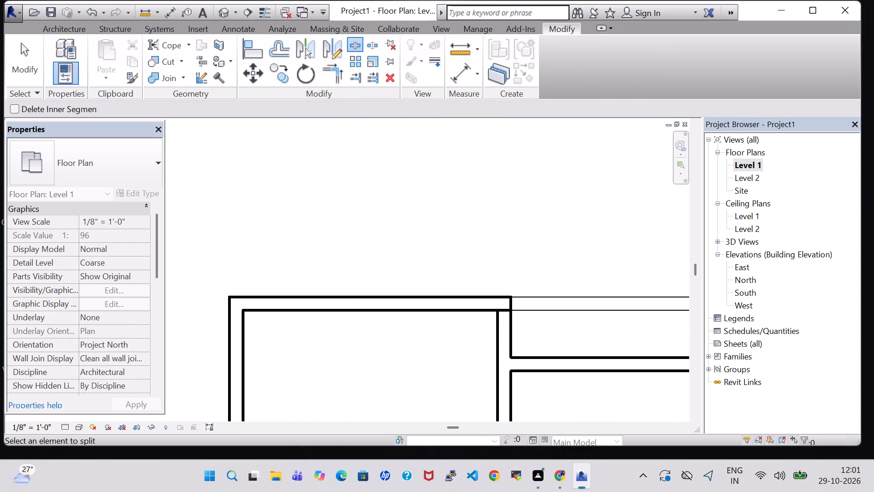
{"action": "left_click", "coordinate": [496, 304]}
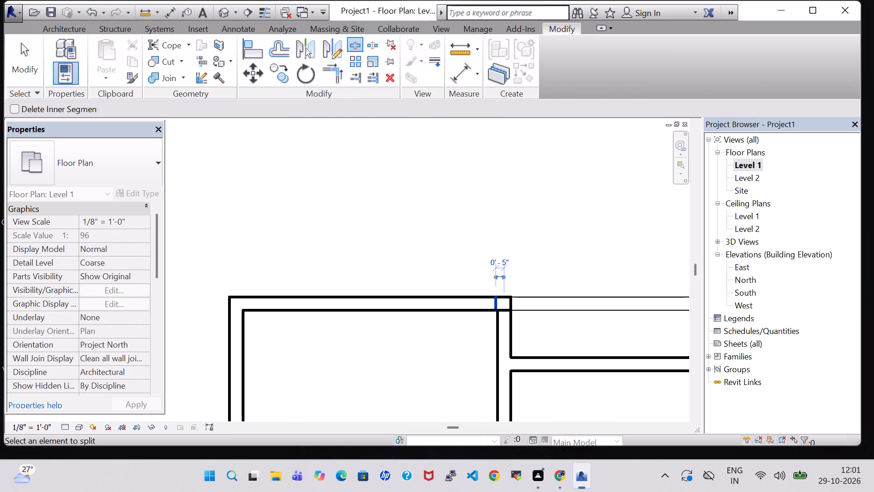
{"action": "key", "text": "Escape"}
{"action": "key", "text": "Escape"}
{"action": "left_click", "coordinate": [511, 302]}
{"action": "key", "text": "Delete"}
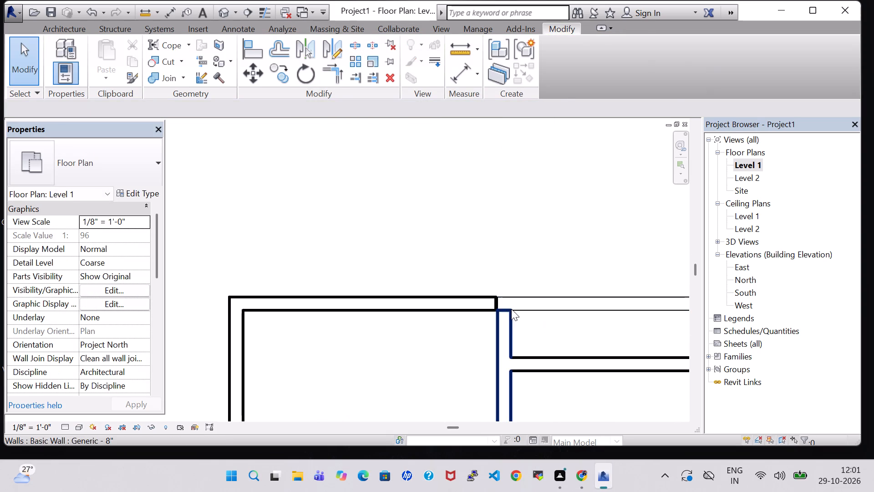
Delete the vertical wall between the upper-left and upper-right rooms.
{"action": "left_click", "coordinate": [508, 310]}
{"action": "double_click", "coordinate": [506, 323]}
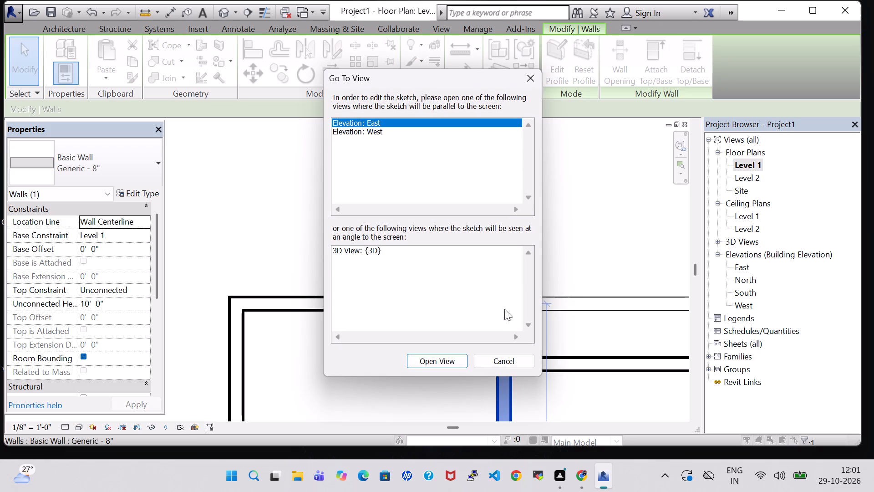
{"action": "left_click", "coordinate": [525, 79]}
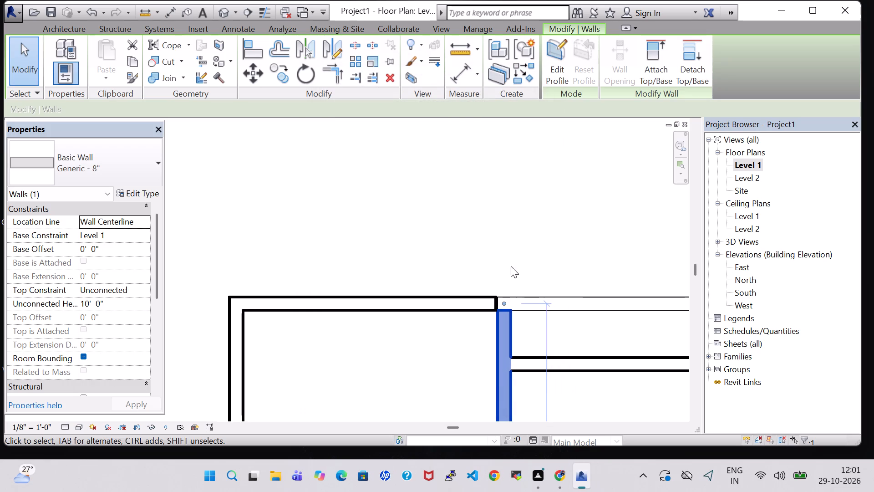
{"action": "scroll", "coordinate": [513, 327], "scroll_direction": "down", "scroll_amount": 2}
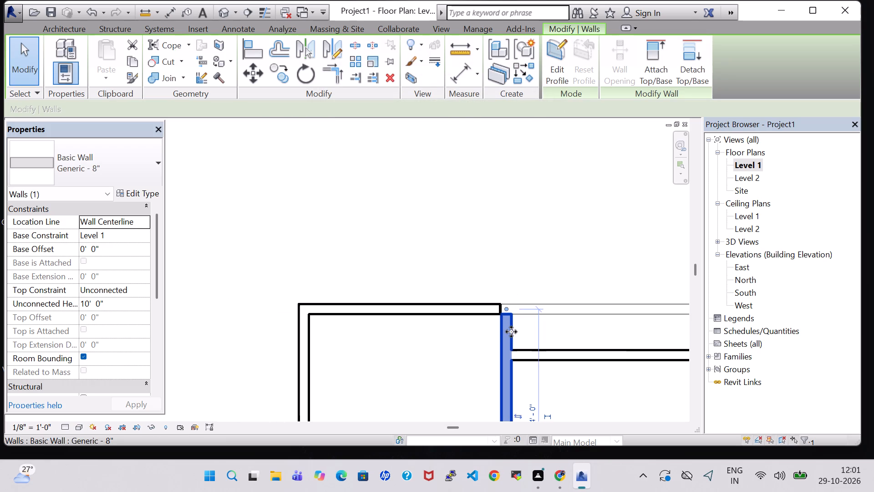
{"action": "key", "text": "Delete"}
Draw a 13'-8" Generic - 8" wall from the top exterior wall's cut end down to the left end of the upper-right room's bottom wall.
{"action": "scroll", "coordinate": [511, 332], "scroll_direction": "down", "scroll_amount": 3}
{"action": "middle_click_drag", "start_coordinate": [556, 194], "coordinate": [529, 107]}
{"action": "scroll", "coordinate": [556, 194], "scroll_direction": "down", "scroll_amount": 1}
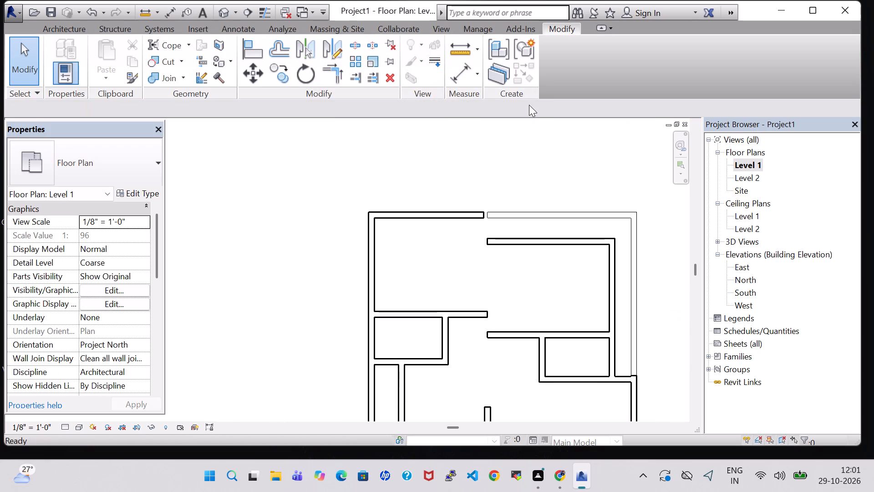
{"action": "left_click", "coordinate": [74, 26]}
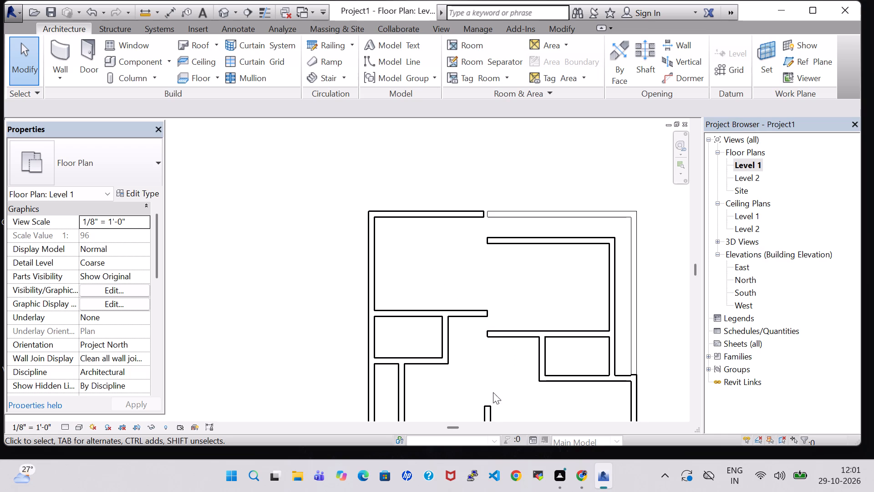
{"action": "left_click", "coordinate": [60, 51]}
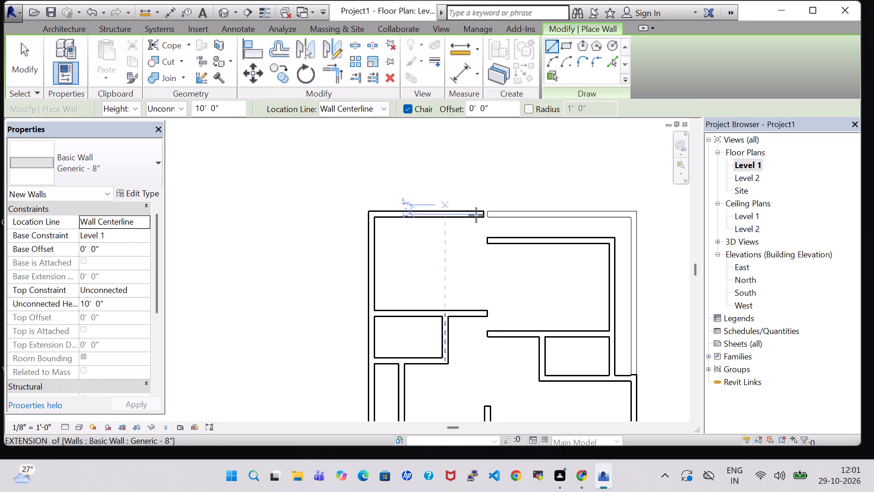
{"action": "scroll", "coordinate": [478, 216], "scroll_direction": "up", "scroll_amount": 4}
{"action": "left_click", "coordinate": [485, 211]}
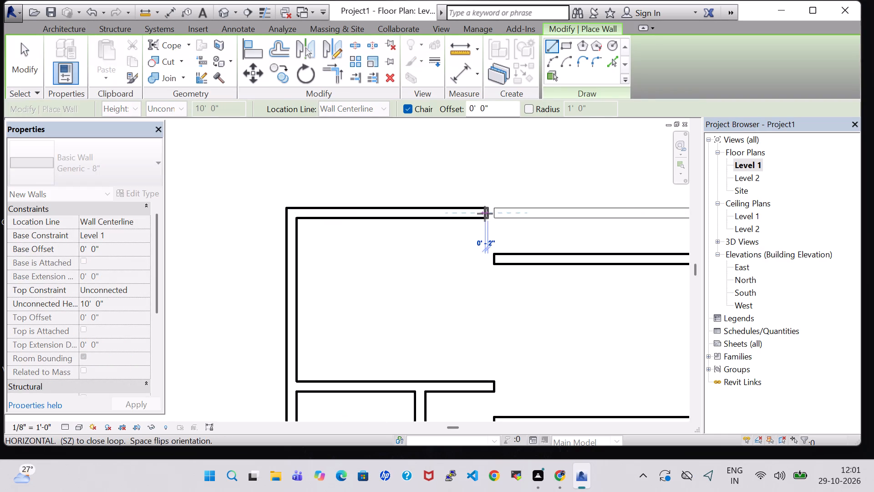
{"action": "scroll", "coordinate": [491, 318], "scroll_direction": "down", "scroll_amount": 4}
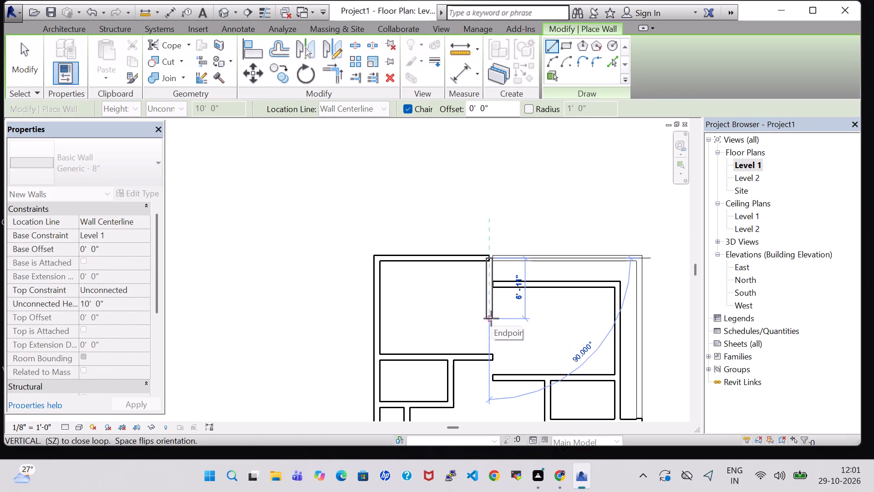
{"action": "middle_click_drag", "start_coordinate": [494, 343], "coordinate": [518, 216]}
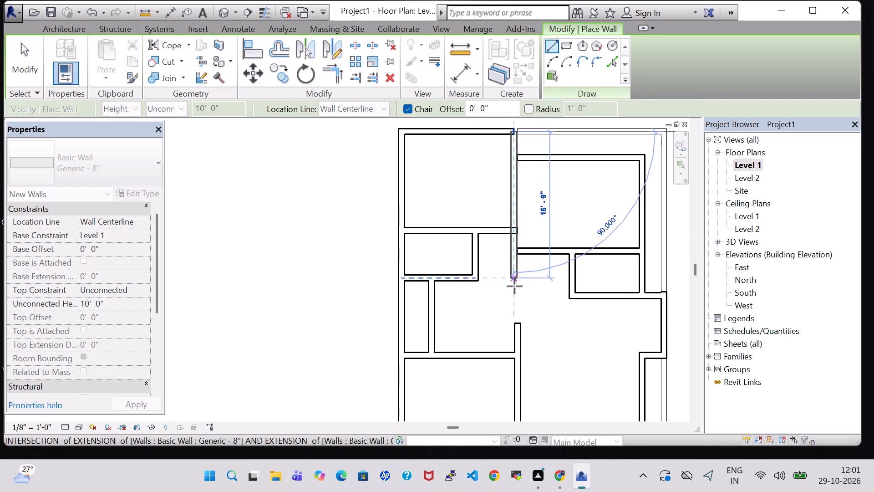
{"action": "left_click", "coordinate": [517, 250]}
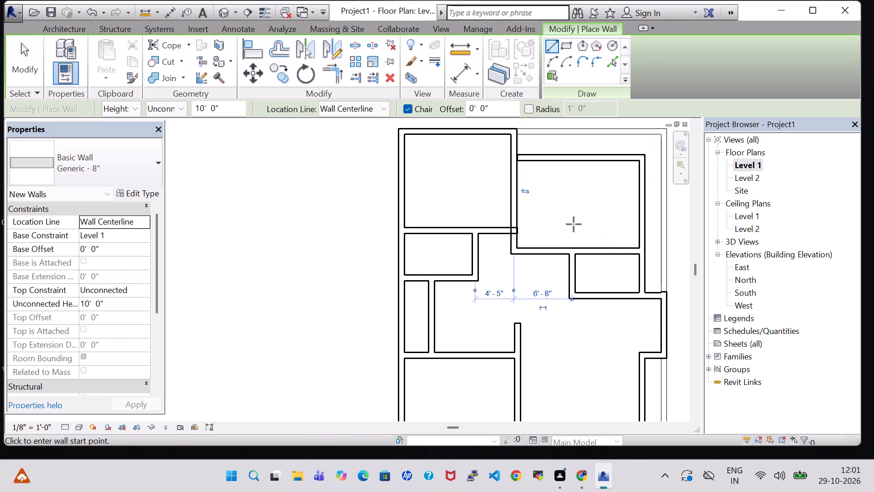
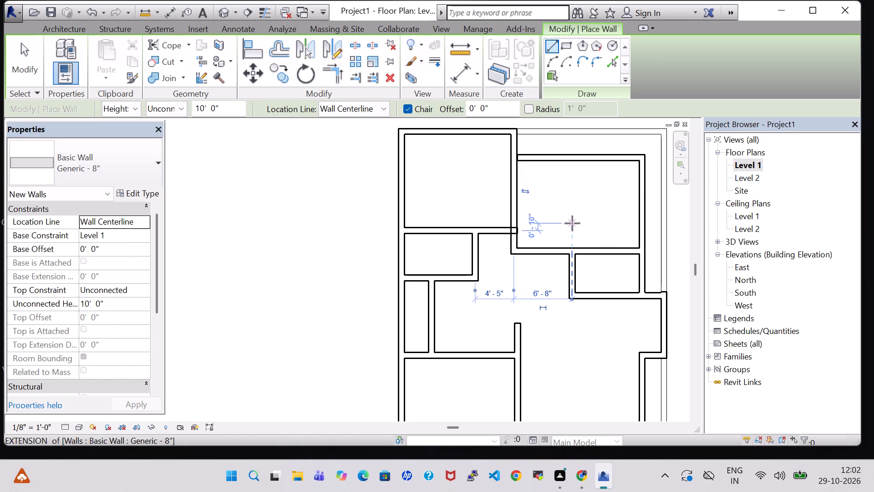
Delete the horizontal wall along the bottom of the upper-left room.
{"action": "key", "text": "Escape"}
{"action": "key", "text": "Escape"}
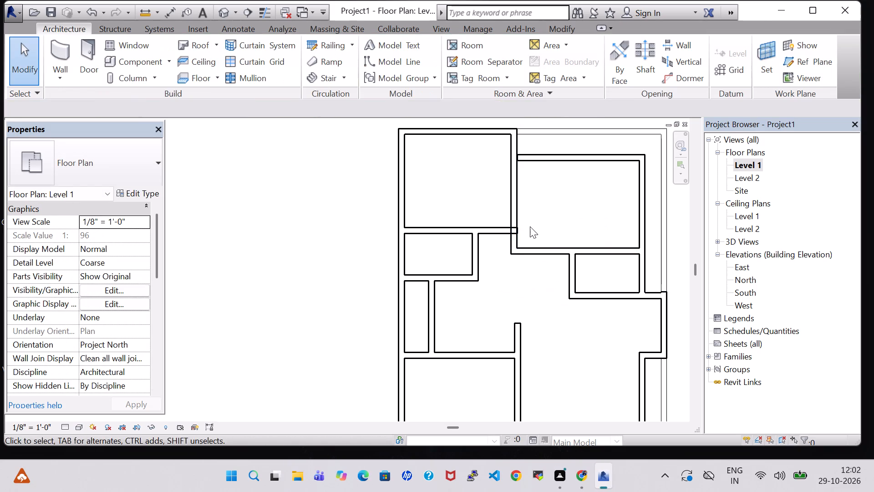
{"action": "scroll", "coordinate": [511, 233], "scroll_direction": "up", "scroll_amount": 6}
{"action": "left_click", "coordinate": [517, 227]}
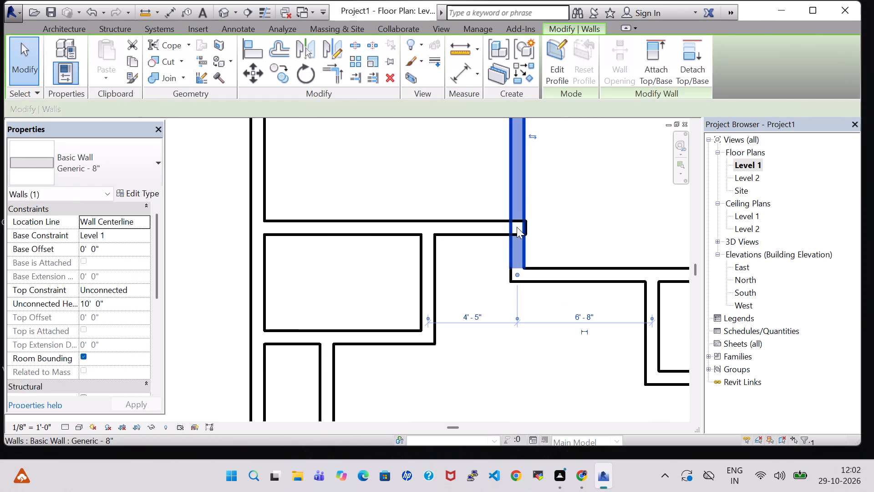
{"action": "left_click", "coordinate": [550, 229]}
{"action": "left_click", "coordinate": [493, 227]}
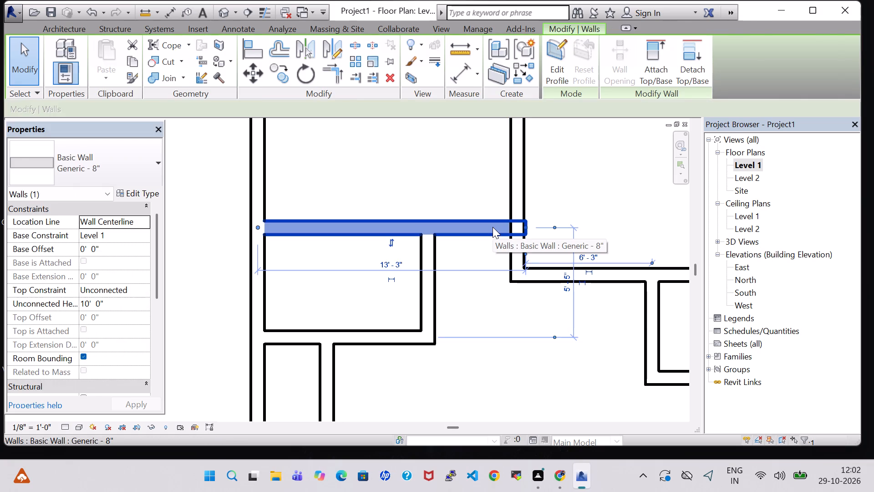
{"action": "key", "text": "Delete"}
Redraw the upper-left room's bottom wall as Generic - 8" from the vertical partition's centerline to the left exterior wall.
{"action": "left_click", "coordinate": [54, 49]}
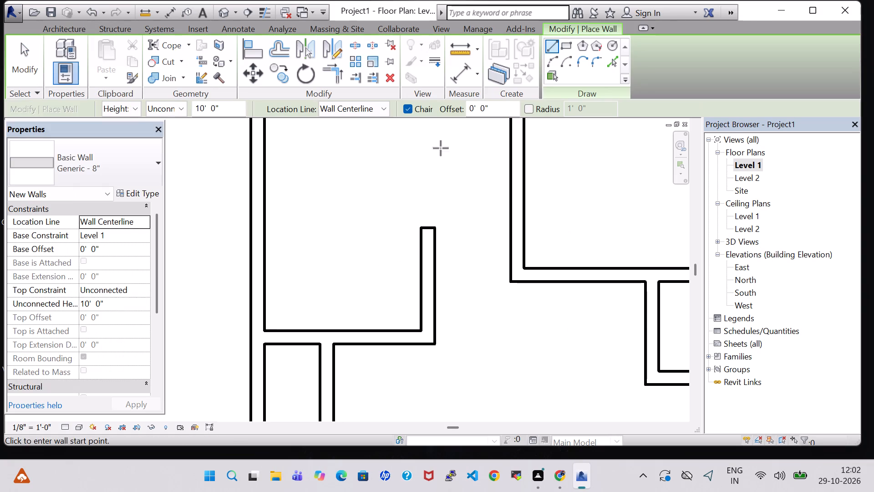
{"action": "left_click", "coordinate": [516, 224]}
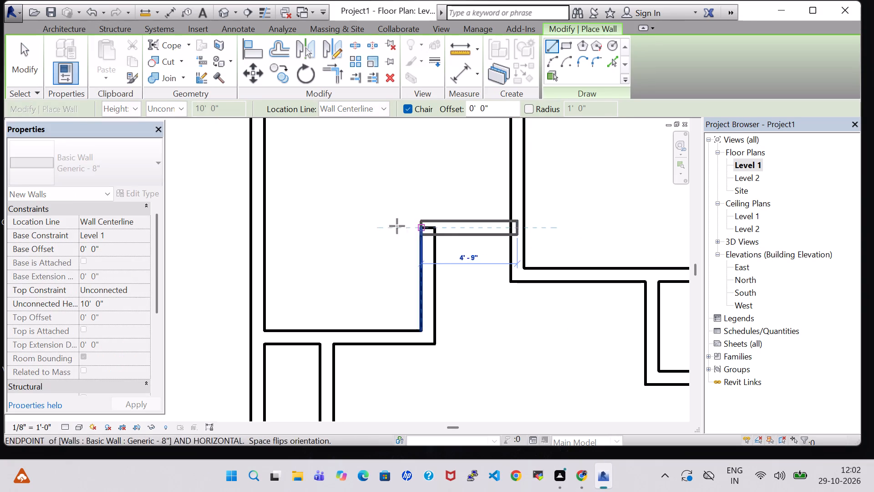
{"action": "left_click", "coordinate": [252, 223]}
{"action": "key", "text": "Escape"}
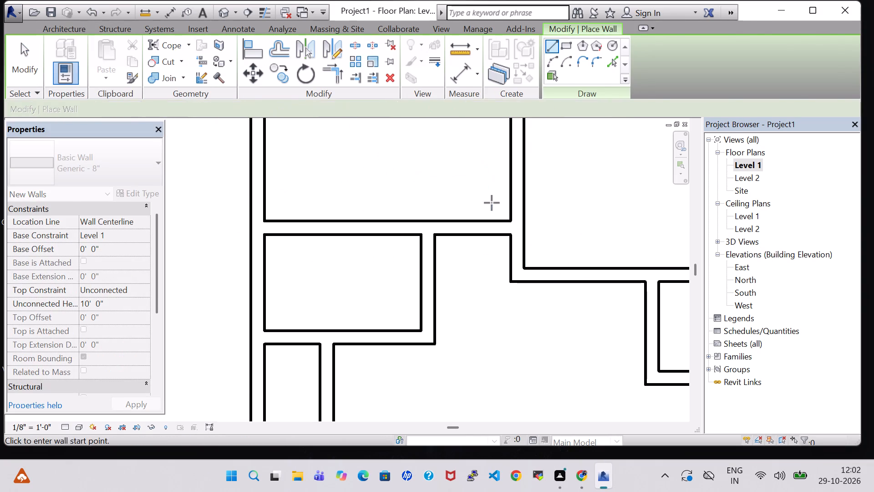
{"action": "key", "text": "Escape"}
{"action": "scroll", "coordinate": [492, 203], "scroll_direction": "down", "scroll_amount": 6}
{"action": "scroll", "coordinate": [599, 189], "scroll_direction": "down", "scroll_amount": 3}
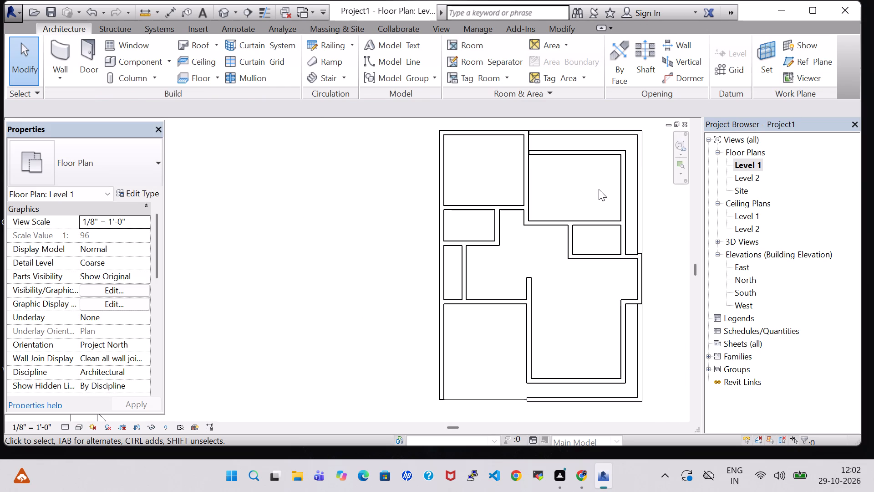
Delete the horizontal wall along the top of the upper-right room.
{"action": "scroll", "coordinate": [571, 176], "scroll_direction": "up", "scroll_amount": 4}
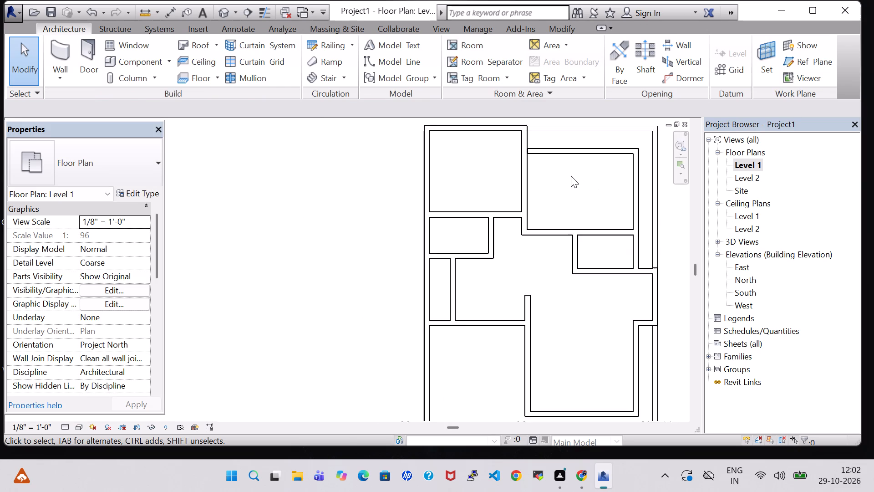
{"action": "middle_click_drag", "start_coordinate": [521, 155], "coordinate": [548, 203]}
{"action": "scroll", "coordinate": [544, 168], "scroll_direction": "up", "scroll_amount": 4}
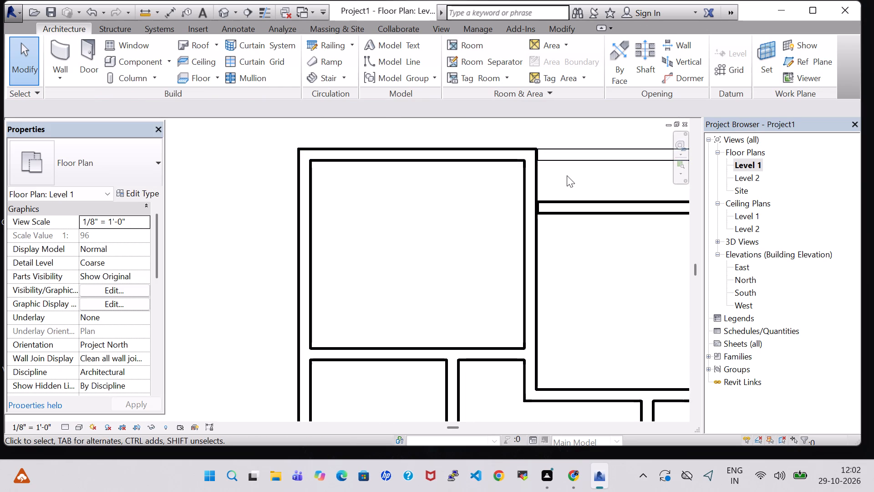
{"action": "scroll", "coordinate": [567, 175], "scroll_direction": "down", "scroll_amount": 3}
{"action": "scroll", "coordinate": [600, 254], "scroll_direction": "down", "scroll_amount": 3}
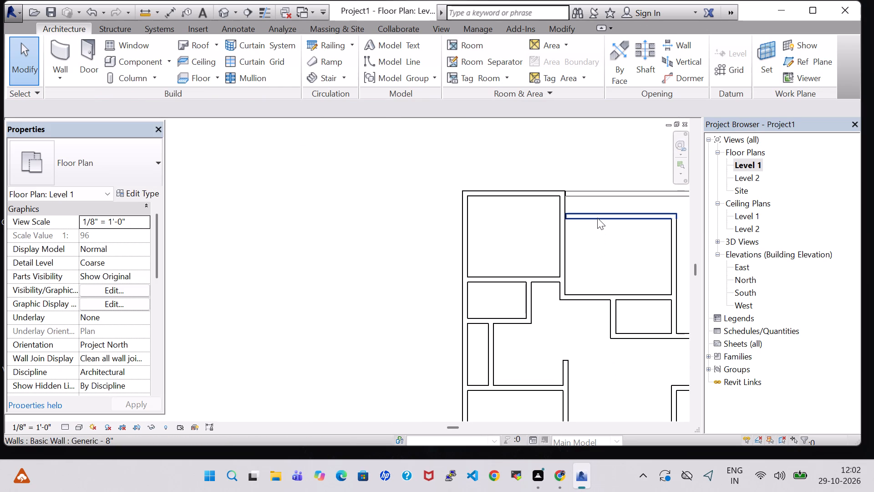
{"action": "left_click", "coordinate": [597, 218]}
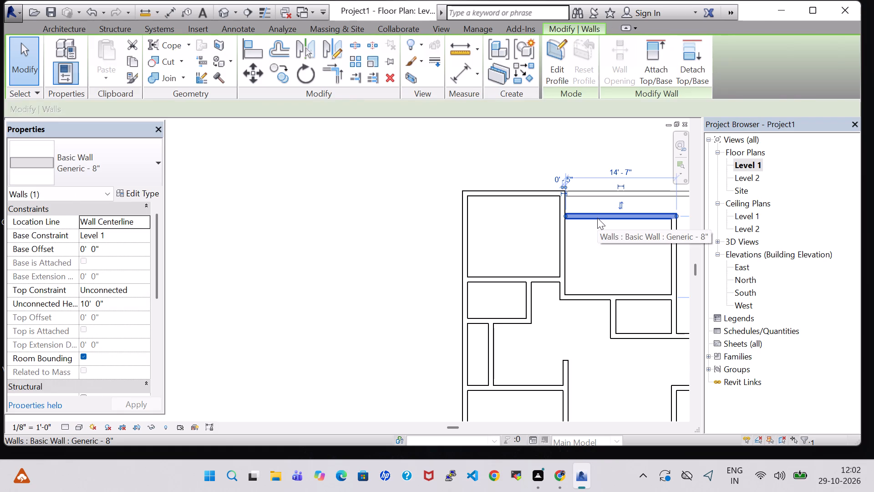
{"action": "key", "text": "Delete"}
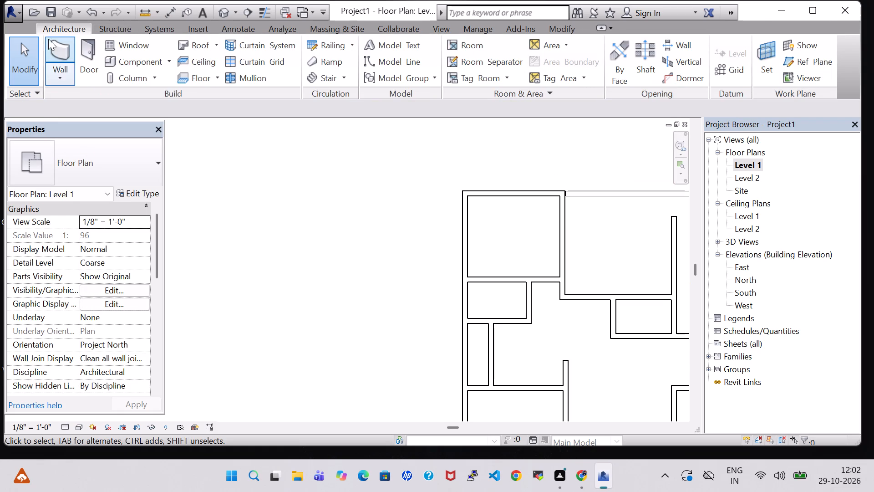
Redraw the upper-right room's top wall as Generic - 8" from its outer side wall's upper end to the partition between the upper rooms.
{"action": "left_click", "coordinate": [48, 39]}
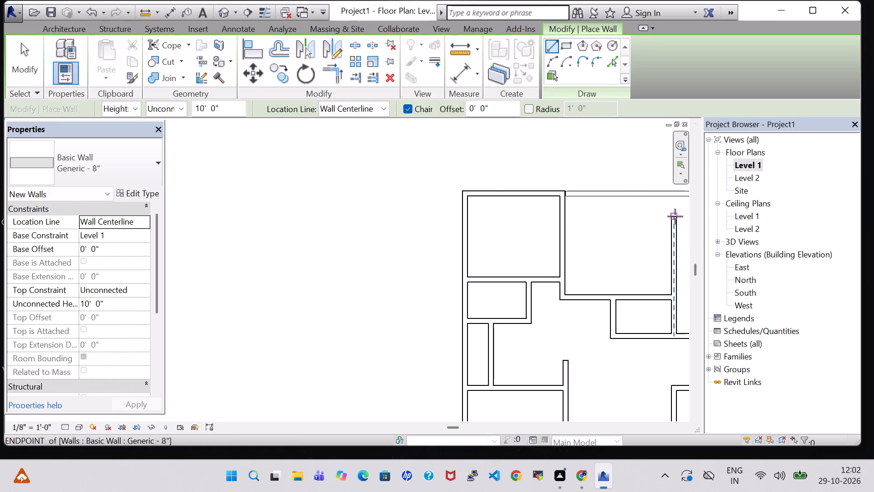
{"action": "left_click", "coordinate": [675, 220]}
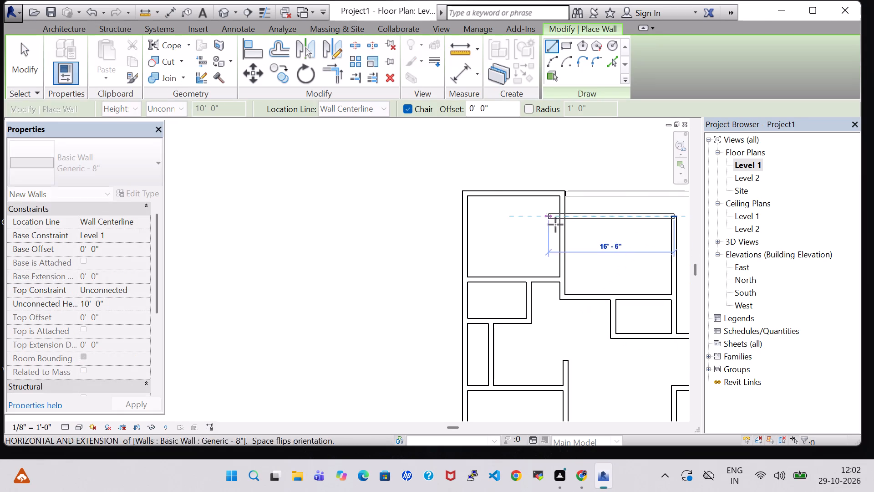
{"action": "left_click", "coordinate": [558, 221]}
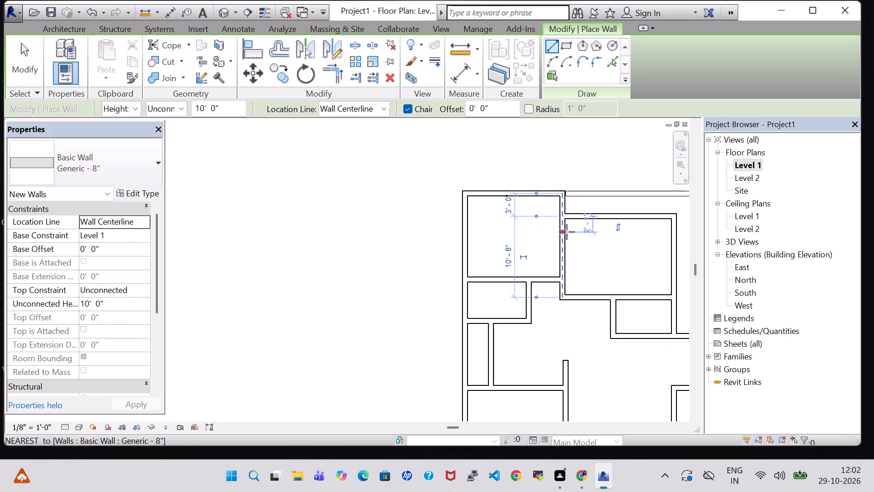
{"action": "key", "text": "Escape"}
{"action": "scroll", "coordinate": [564, 209], "scroll_direction": "up", "scroll_amount": 5}
{"action": "key", "text": "Escape"}
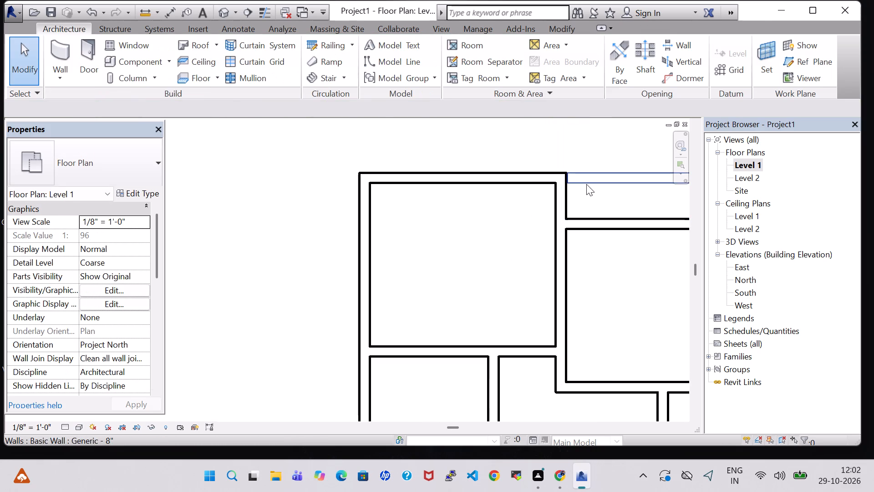
Examine in 3D the junction between the low top boundary wall and the upper-left room's outer corner.
{"action": "left_click", "coordinate": [519, 220]}
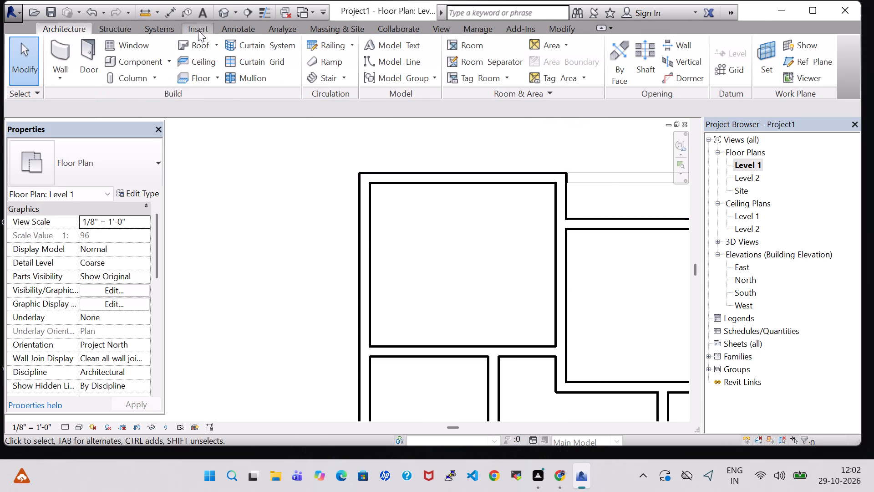
{"action": "left_click", "coordinate": [215, 11]}
{"action": "left_click", "coordinate": [218, 11]}
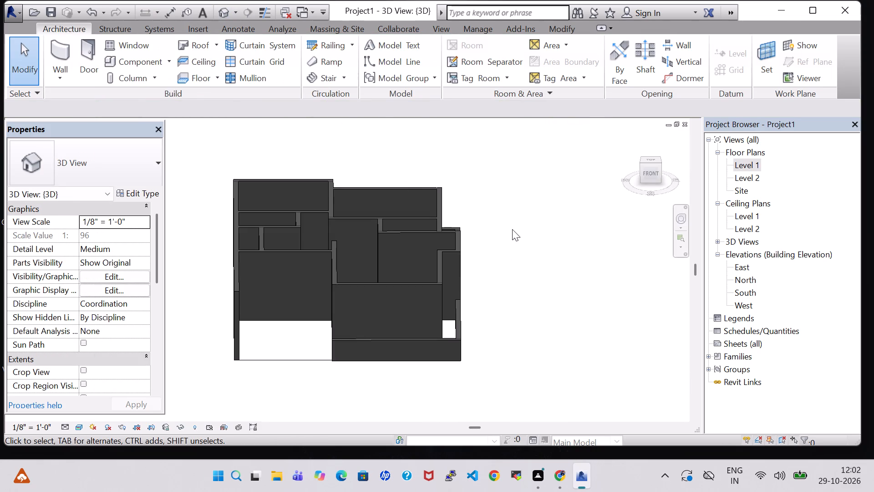
{"action": "middle_click_drag", "start_coordinate": [512, 229], "coordinate": [427, 251], "text": "shift"}
{"action": "middle_click_drag", "start_coordinate": [527, 266], "coordinate": [387, 300], "text": "shift"}
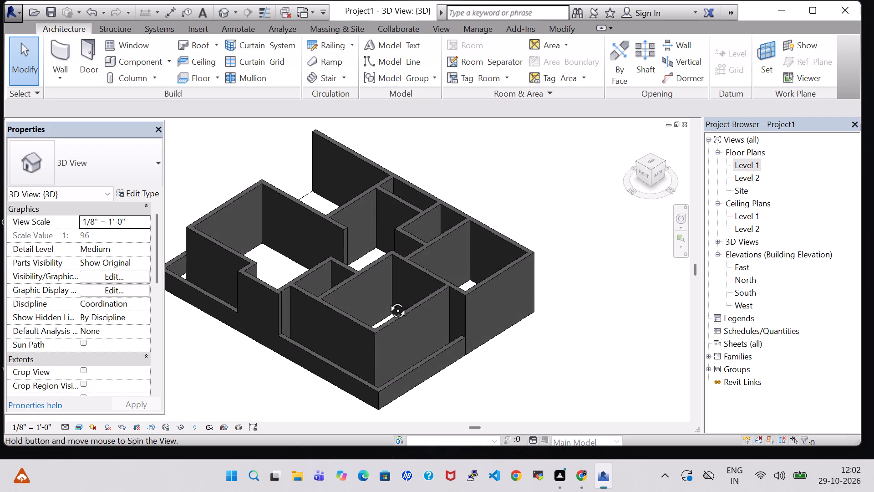
{"action": "middle_click_drag", "start_coordinate": [387, 300], "coordinate": [375, 296], "text": "shift"}
{"action": "scroll", "coordinate": [447, 371], "scroll_direction": "up", "scroll_amount": 11}
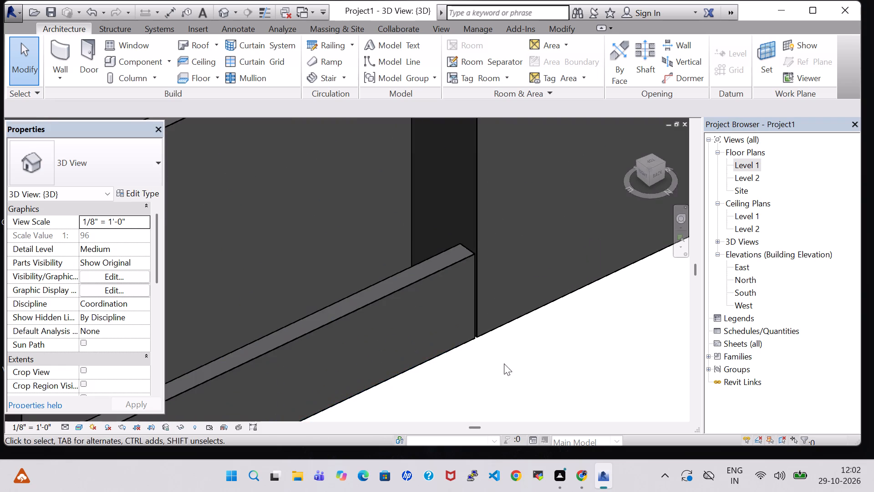
{"action": "middle_click_drag", "start_coordinate": [524, 364], "coordinate": [499, 367]}
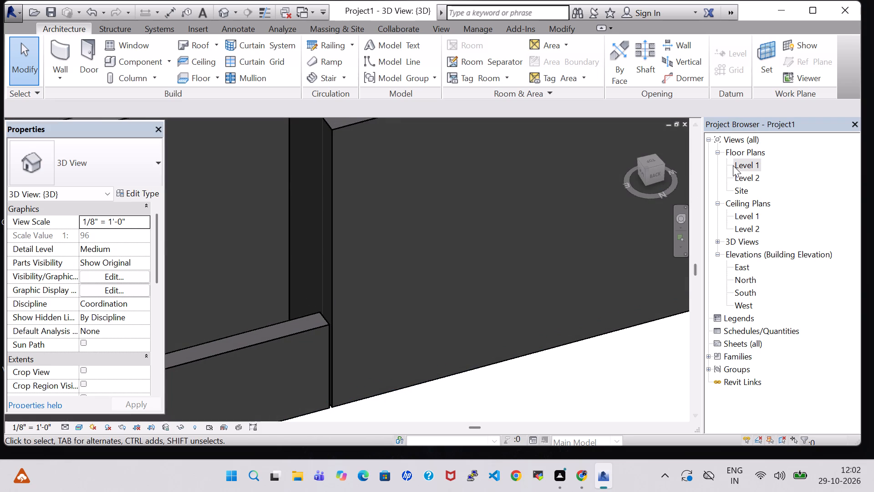
In the Level 1 plan, nudge the 3' top boundary wall one increment left toward the upper-left room's corner.
{"action": "triple_click", "coordinate": [733, 165]}
{"action": "left_click", "coordinate": [733, 165]}
{"action": "double_click", "coordinate": [740, 165]}
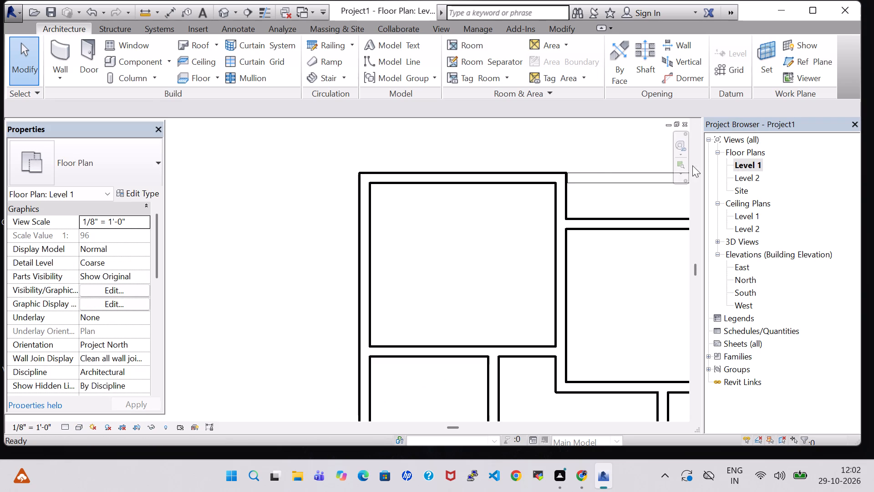
{"action": "left_click", "coordinate": [576, 180]}
{"action": "key", "text": "Left"}
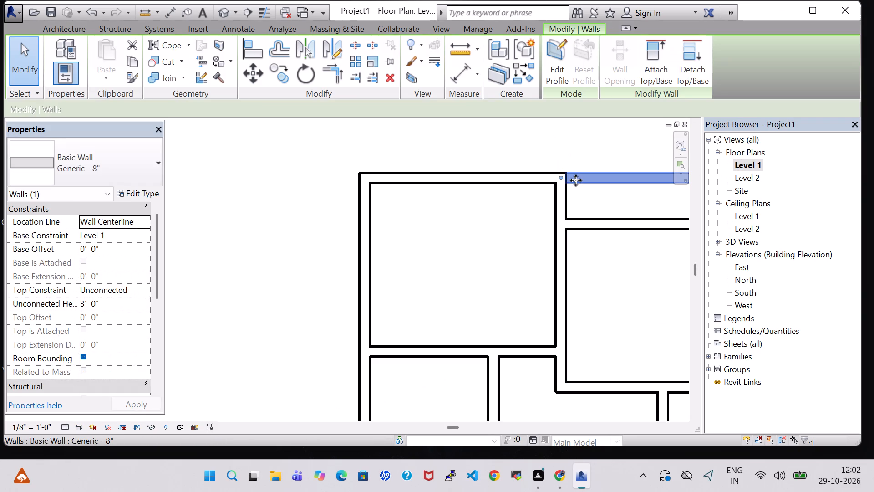
{"action": "left_click", "coordinate": [569, 135]}
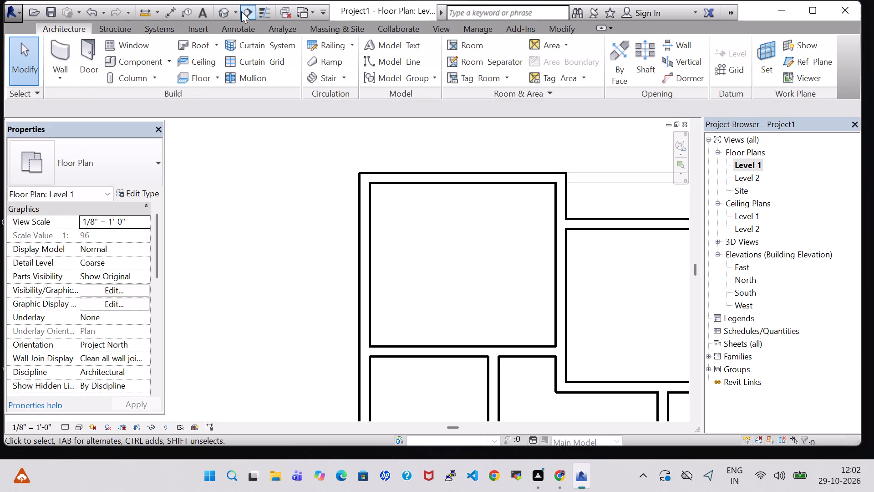
Inspect the model in 3D around the low boundary walls, from the back junction to the front corner.
{"action": "left_click", "coordinate": [221, 9]}
{"action": "scroll", "coordinate": [513, 373], "scroll_direction": "down", "scroll_amount": 2}
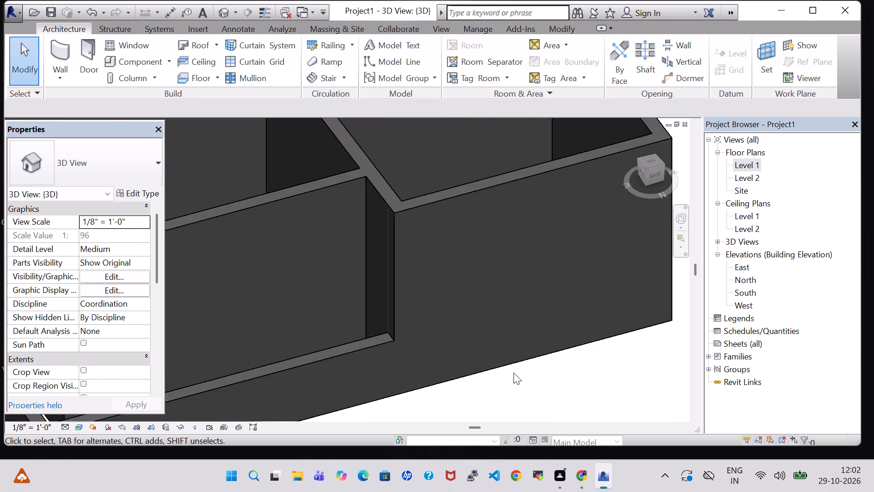
{"action": "scroll", "coordinate": [513, 373], "scroll_direction": "down", "scroll_amount": 4}
{"action": "middle_click_drag", "start_coordinate": [493, 405], "coordinate": [507, 405], "text": "shift"}
{"action": "middle_click_drag", "start_coordinate": [518, 403], "coordinate": [564, 395], "text": "shift"}
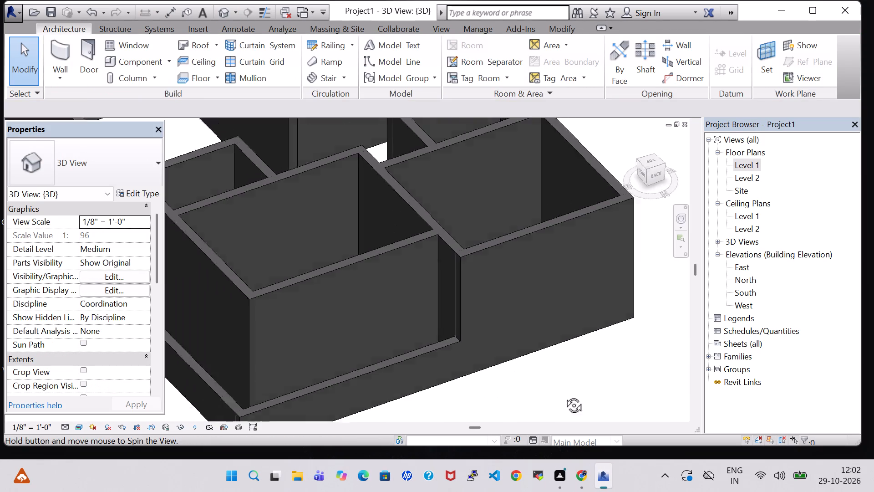
{"action": "middle_click_drag", "start_coordinate": [564, 395], "coordinate": [627, 369], "text": "shift"}
{"action": "middle_click_drag", "start_coordinate": [488, 366], "coordinate": [619, 343], "text": "shift"}
{"action": "middle_click_drag", "start_coordinate": [595, 339], "coordinate": [595, 322]}
{"action": "middle_click_drag", "start_coordinate": [540, 316], "coordinate": [607, 334]}
{"action": "middle_click_drag", "start_coordinate": [607, 334], "coordinate": [623, 370], "text": "shift"}
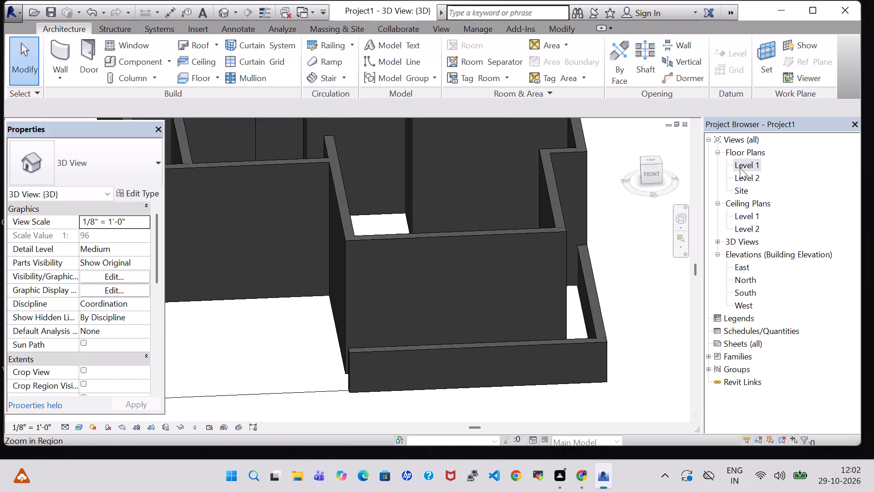
In the Level 1 plan, sketch a 16'-10" Handrail - Rectangular railing path along the 3' top boundary wall's centerline to its outer corner.
{"action": "double_click", "coordinate": [740, 168]}
{"action": "scroll", "coordinate": [319, 187], "scroll_direction": "down", "scroll_amount": 8}
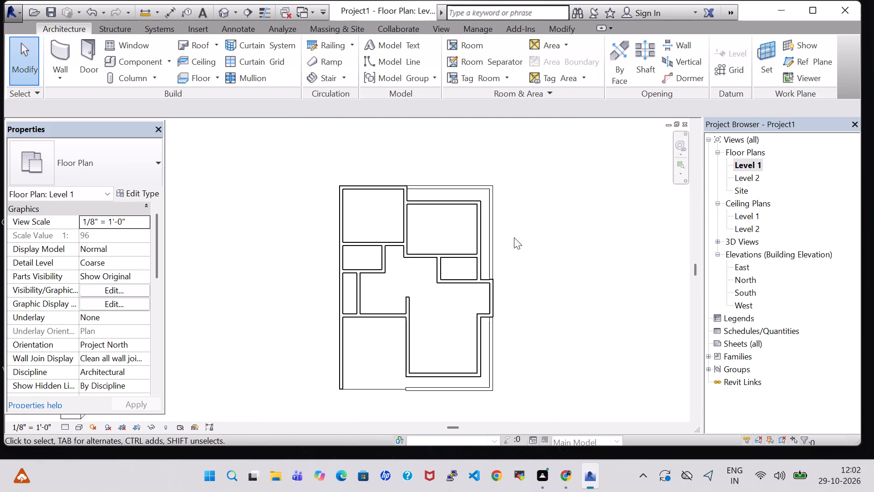
{"action": "middle_click_drag", "start_coordinate": [514, 237], "coordinate": [493, 214]}
{"action": "left_click", "coordinate": [312, 46]}
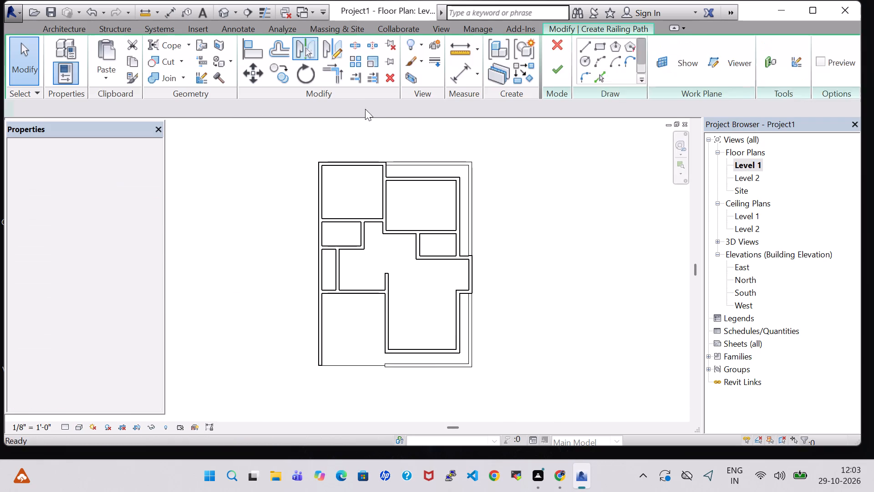
{"action": "scroll", "coordinate": [403, 160], "scroll_direction": "up", "scroll_amount": 9}
{"action": "scroll", "coordinate": [356, 169], "scroll_direction": "up", "scroll_amount": 4}
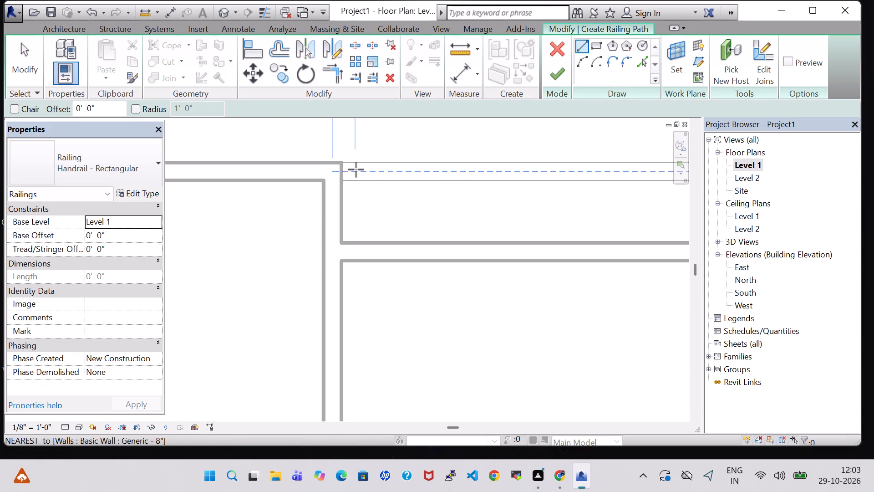
{"action": "left_click", "coordinate": [342, 160]}
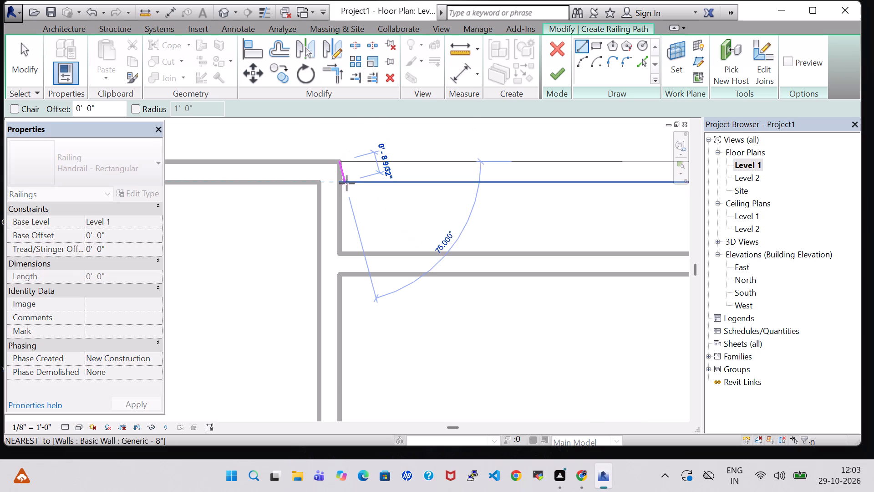
{"action": "key", "text": "Escape"}
{"action": "left_click", "coordinate": [340, 173]}
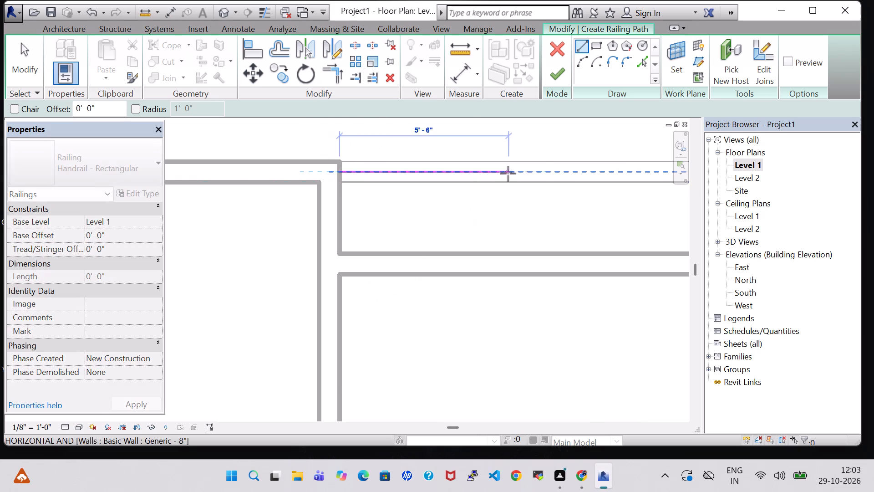
{"action": "scroll", "coordinate": [546, 173], "scroll_direction": "up", "scroll_amount": 1}
{"action": "middle_click_drag", "start_coordinate": [546, 173], "coordinate": [342, 173]}
{"action": "middle_click_drag", "start_coordinate": [575, 172], "coordinate": [406, 172]}
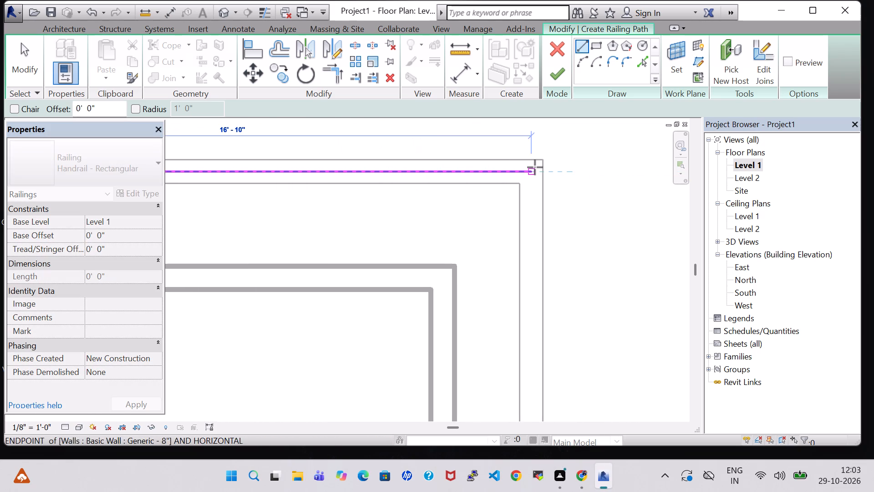
{"action": "left_click", "coordinate": [532, 172]}
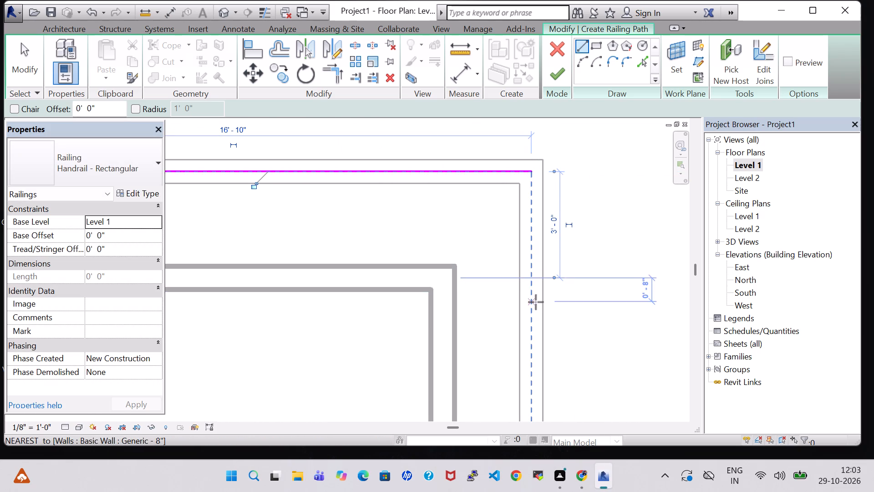
Continue the railing path down the centerline of the low right boundary wall to the projecting full-height wall.
{"action": "left_click", "coordinate": [532, 174]}
{"action": "middle_click_drag", "start_coordinate": [539, 387], "coordinate": [524, 322]}
{"action": "middle_click_drag", "start_coordinate": [511, 389], "coordinate": [521, 159]}
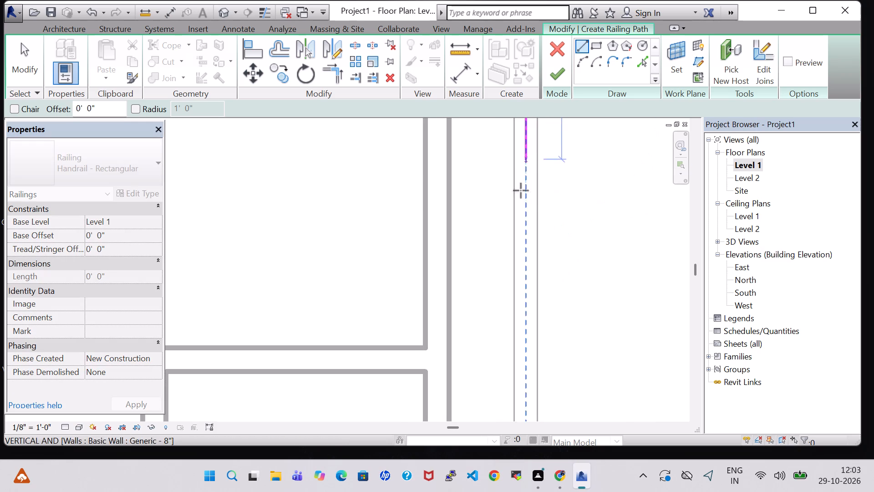
{"action": "middle_click_drag", "start_coordinate": [516, 342], "coordinate": [520, 150]}
{"action": "scroll", "coordinate": [520, 149], "scroll_direction": "down", "scroll_amount": 3}
{"action": "left_click", "coordinate": [525, 267]}
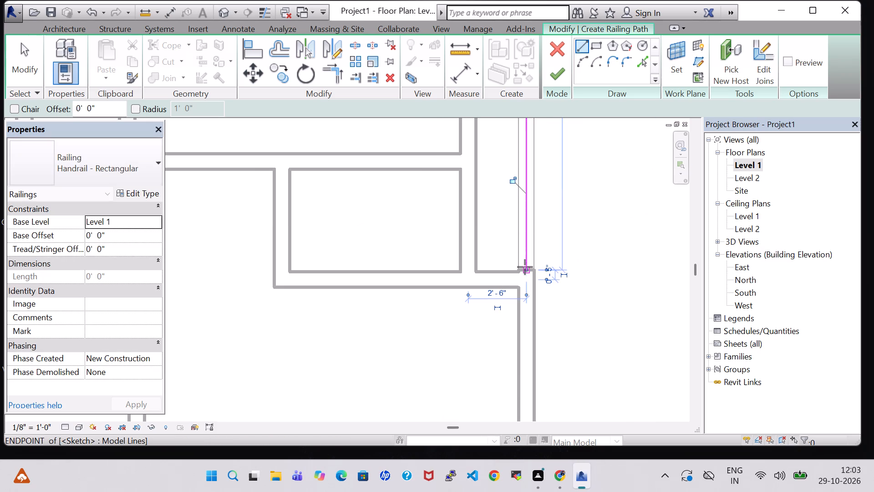
Open the railing's Base Offset value for editing.
{"action": "left_click", "coordinate": [91, 232]}
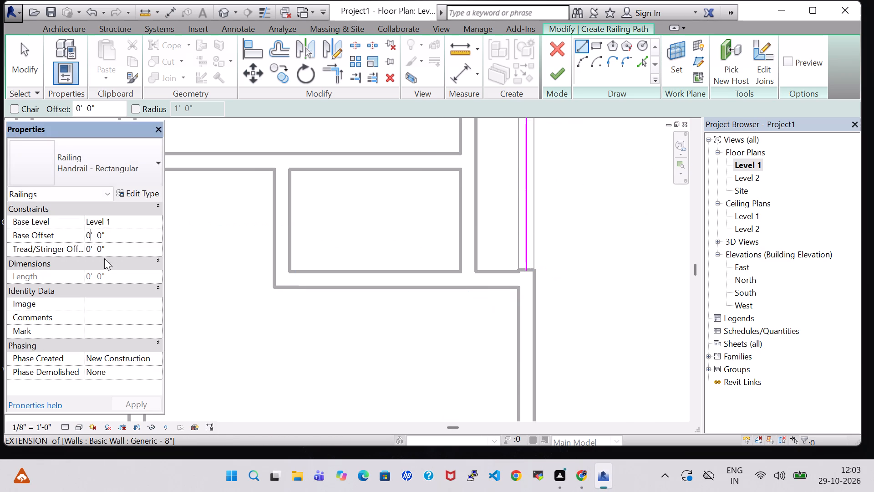
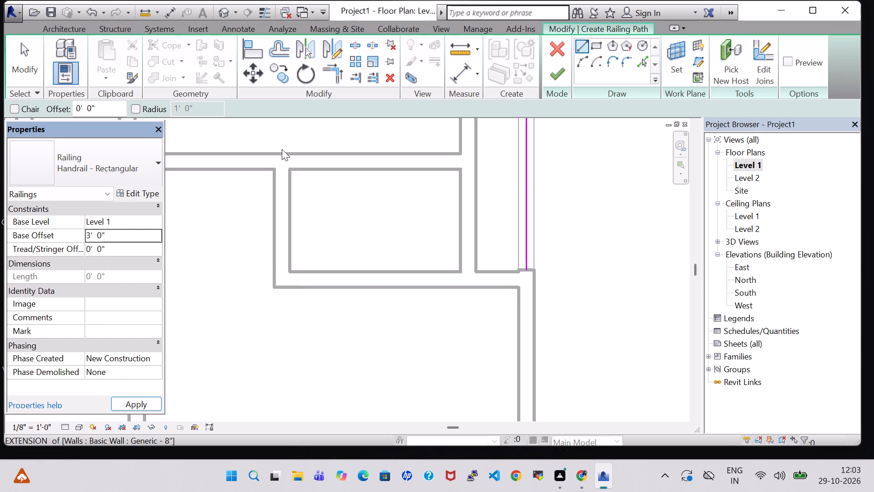
Finish the railing along the upper low boundary walls with a 3' base offset.
{"action": "left_click", "coordinate": [557, 77]}
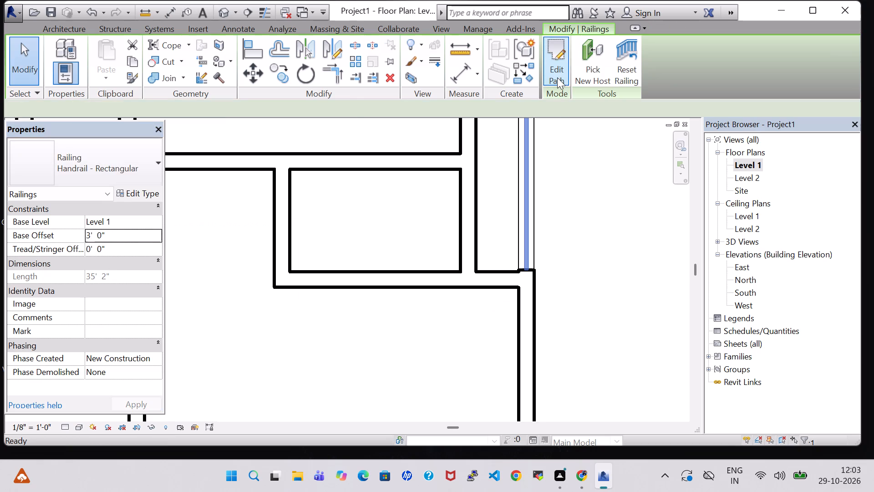
Create a Handrail - Rectangular railing at 3' base offset from the projecting wall down the lower right boundary wall, then 17'-1" along the bottom low wall.
{"action": "left_click", "coordinate": [72, 27]}
{"action": "left_click", "coordinate": [339, 39]}
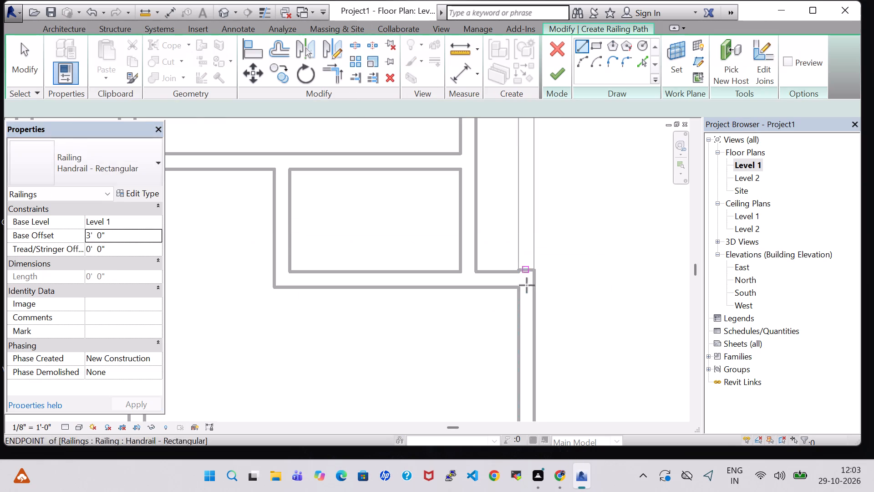
{"action": "middle_click_drag", "start_coordinate": [541, 328], "coordinate": [542, 36]}
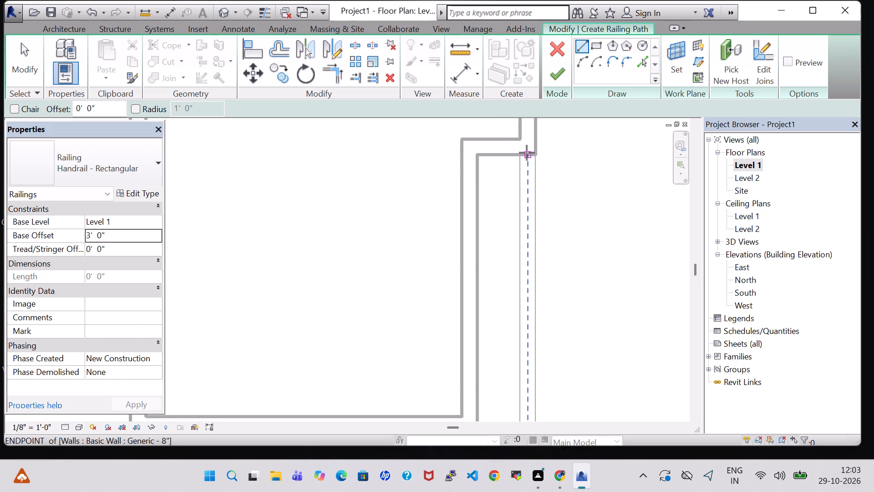
{"action": "left_click", "coordinate": [527, 153]}
{"action": "middle_click_drag", "start_coordinate": [526, 276], "coordinate": [543, 146]}
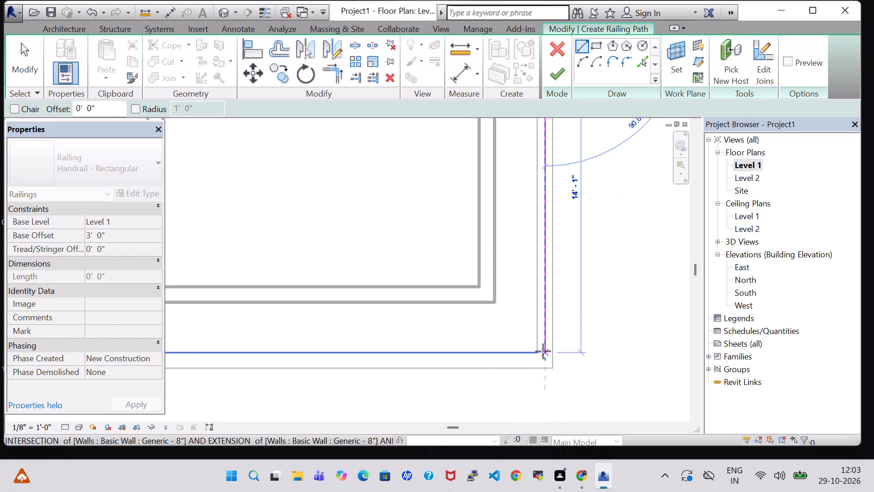
{"action": "left_click", "coordinate": [543, 362]}
{"action": "left_click", "coordinate": [543, 362]}
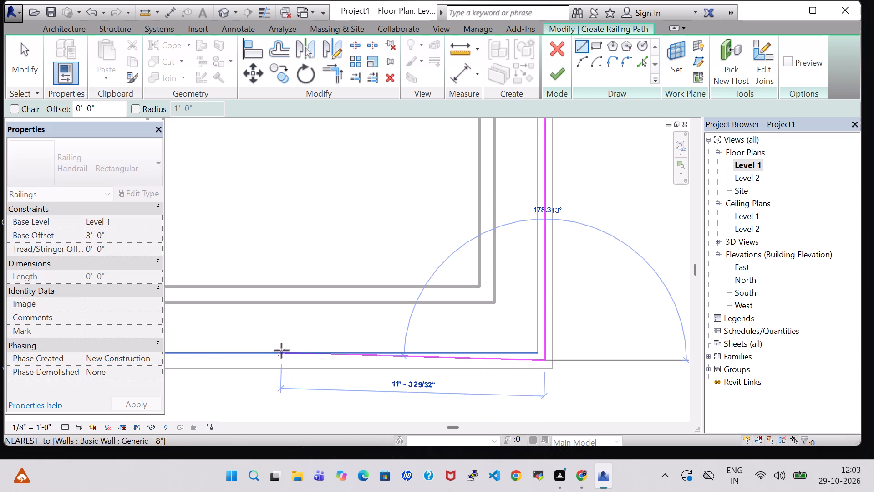
{"action": "middle_click_drag", "start_coordinate": [281, 360], "coordinate": [486, 358]}
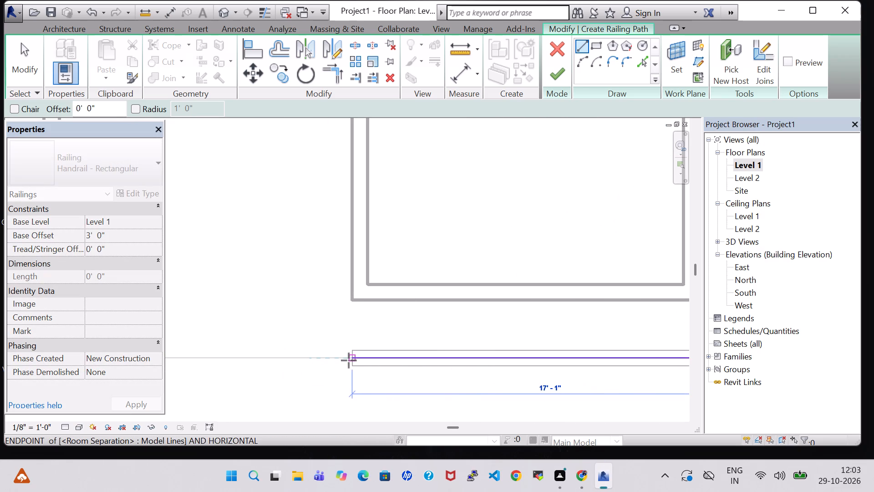
{"action": "scroll", "coordinate": [349, 360], "scroll_direction": "up", "scroll_amount": 6}
{"action": "left_click", "coordinate": [359, 358]}
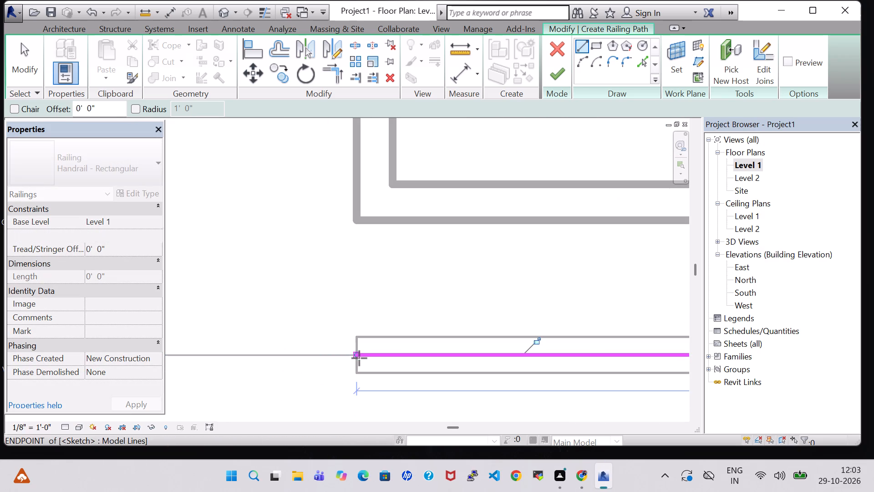
{"action": "left_click", "coordinate": [562, 84]}
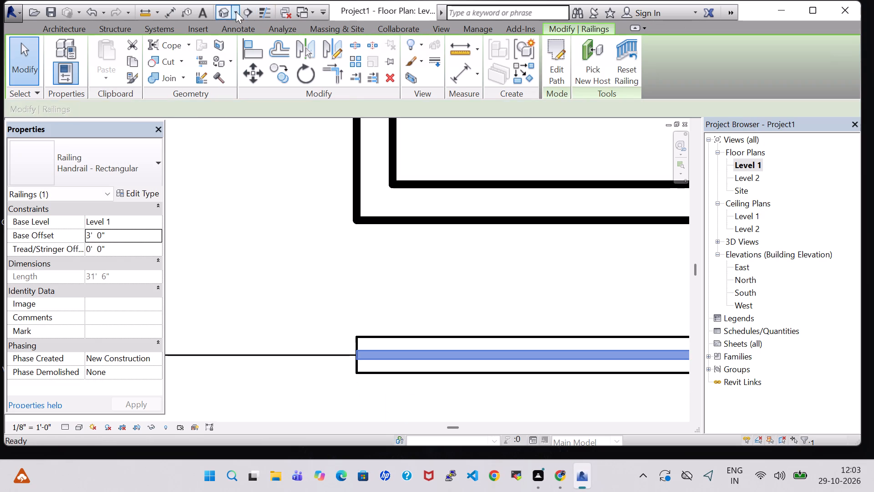
In the 3D view, change the front corner railing's type to Glass Panel - Bottom Fill.
{"action": "left_click", "coordinate": [226, 11]}
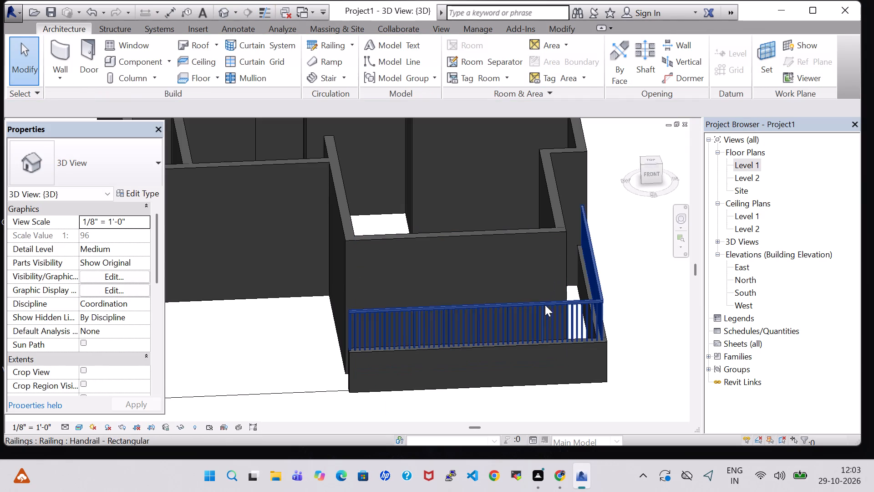
{"action": "left_click", "coordinate": [545, 306]}
{"action": "left_click", "coordinate": [98, 168]}
{"action": "left_click", "coordinate": [111, 230]}
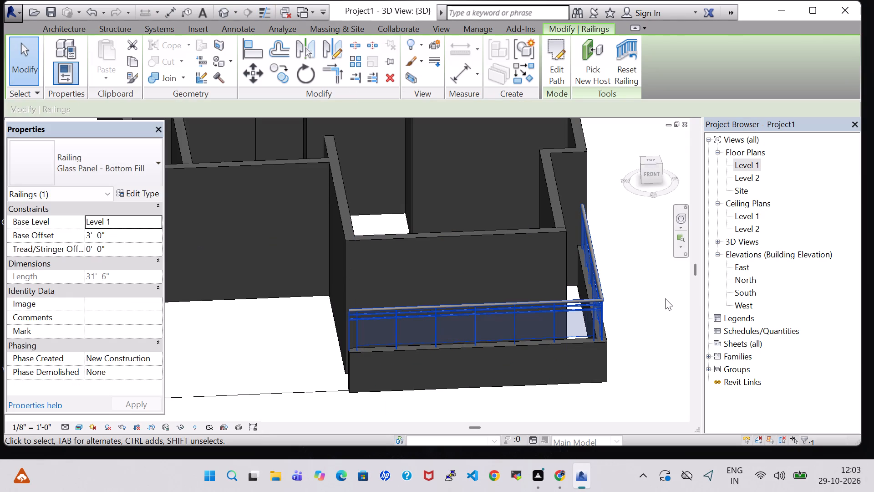
{"action": "left_click", "coordinate": [652, 296]}
Change the other railing, beyond the projecting full-height wall, to the Glass Panel - Bottom Fill type.
{"action": "middle_click_drag", "start_coordinate": [652, 296], "coordinate": [513, 301], "text": "shift"}
{"action": "left_click", "coordinate": [527, 284]}
{"action": "left_click", "coordinate": [119, 156]}
{"action": "left_click", "coordinate": [108, 225]}
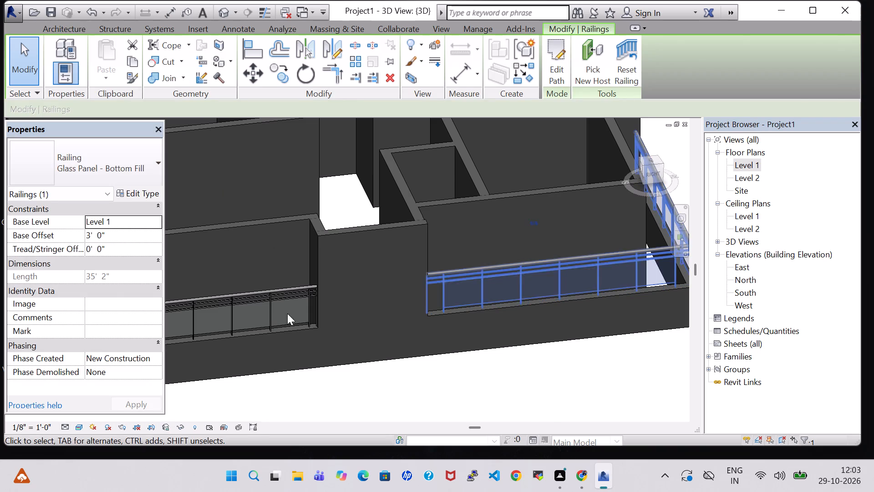
{"action": "left_click", "coordinate": [523, 407]}
Examine the model from the front in 3D, and the open front edge beside the low wall in the Level 1 plan.
{"action": "middle_click_drag", "start_coordinate": [459, 403], "coordinate": [584, 345], "text": "shift"}
{"action": "scroll", "coordinate": [621, 297], "scroll_direction": "down", "scroll_amount": 4}
{"action": "middle_click_drag", "start_coordinate": [621, 296], "coordinate": [627, 285]}
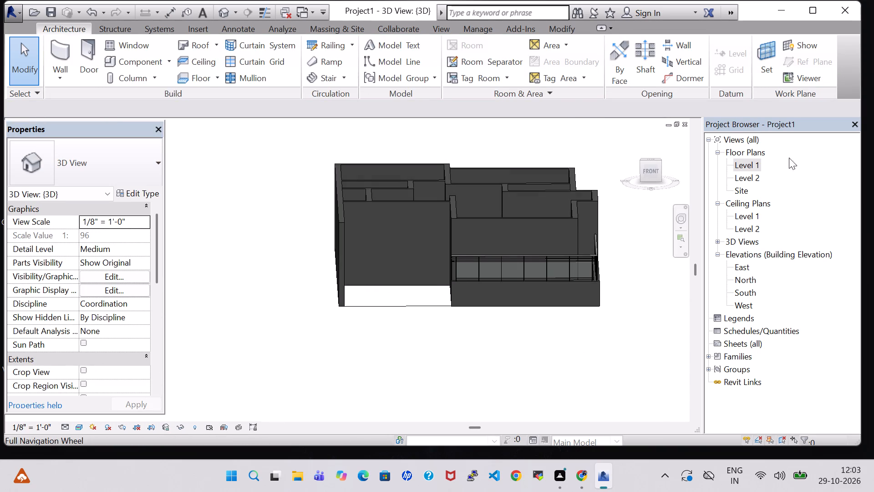
{"action": "double_click", "coordinate": [746, 161]}
{"action": "scroll", "coordinate": [513, 211], "scroll_direction": "down", "scroll_amount": 6}
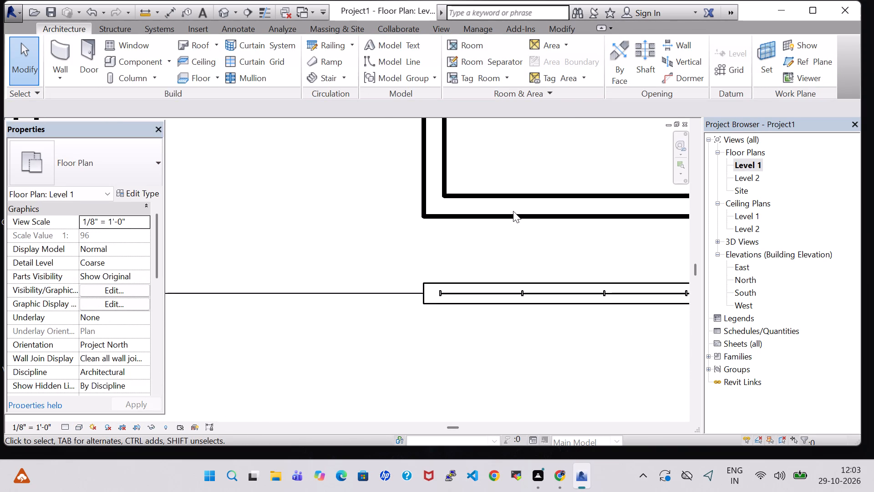
{"action": "scroll", "coordinate": [513, 211], "scroll_direction": "down", "scroll_amount": 1}
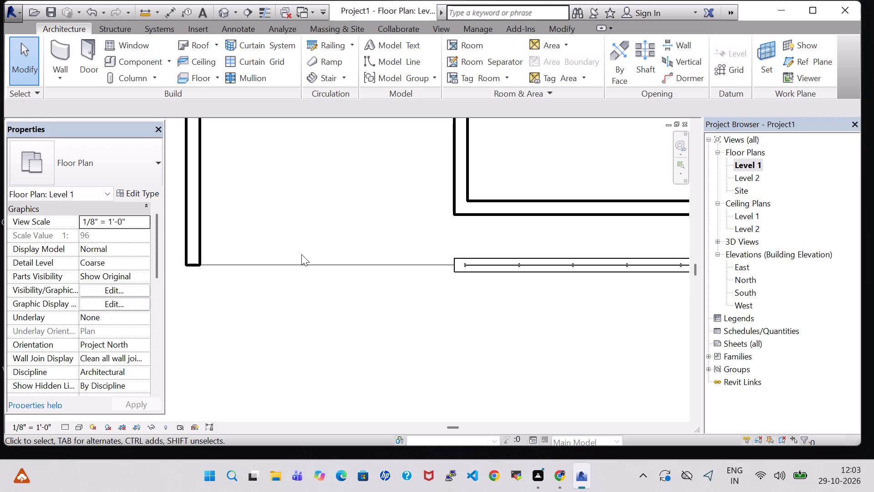
{"action": "middle_click_drag", "start_coordinate": [315, 291], "coordinate": [316, 330]}
{"action": "scroll", "coordinate": [316, 330], "scroll_direction": "down", "scroll_amount": 3}
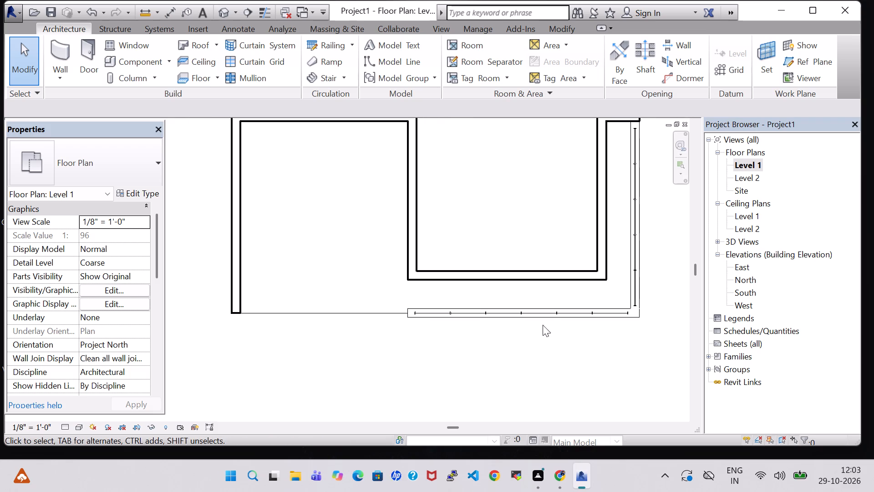
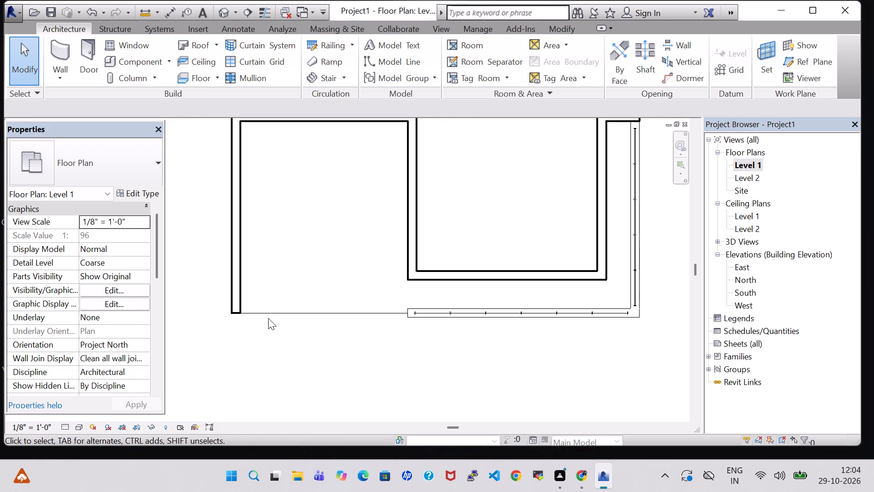
Examine the full Level 1 plan, from the open front edge to the rear rooms, including the boundary walls and railings.
{"action": "scroll", "coordinate": [282, 240], "scroll_direction": "down", "scroll_amount": 2}
{"action": "middle_click_drag", "start_coordinate": [291, 225], "coordinate": [291, 261]}
{"action": "scroll", "coordinate": [291, 261], "scroll_direction": "down", "scroll_amount": 2}
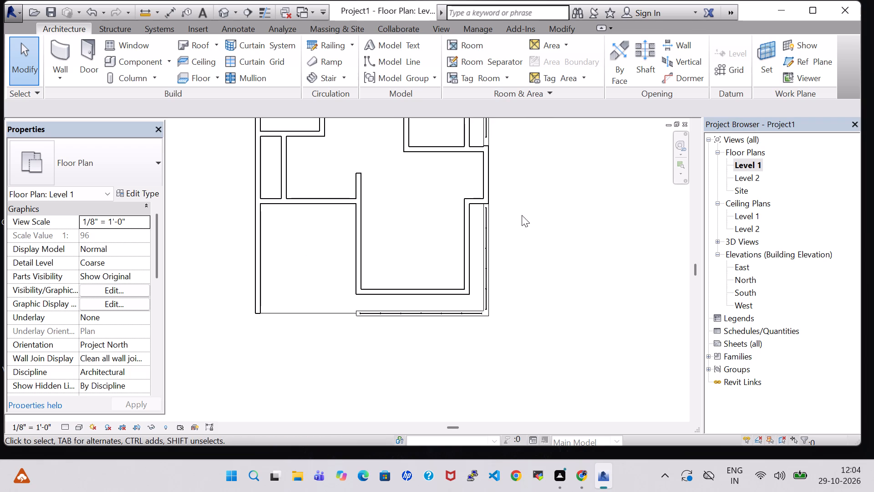
{"action": "scroll", "coordinate": [531, 214], "scroll_direction": "up", "scroll_amount": 1}
{"action": "middle_click_drag", "start_coordinate": [531, 214], "coordinate": [582, 271]}
{"action": "scroll", "coordinate": [582, 271], "scroll_direction": "down", "scroll_amount": 1}
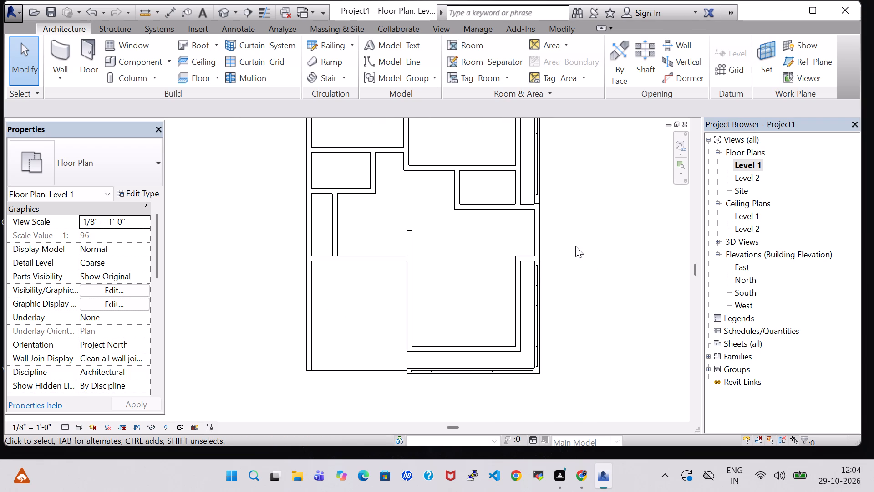
{"action": "scroll", "coordinate": [582, 207], "scroll_direction": "down", "scroll_amount": 1}
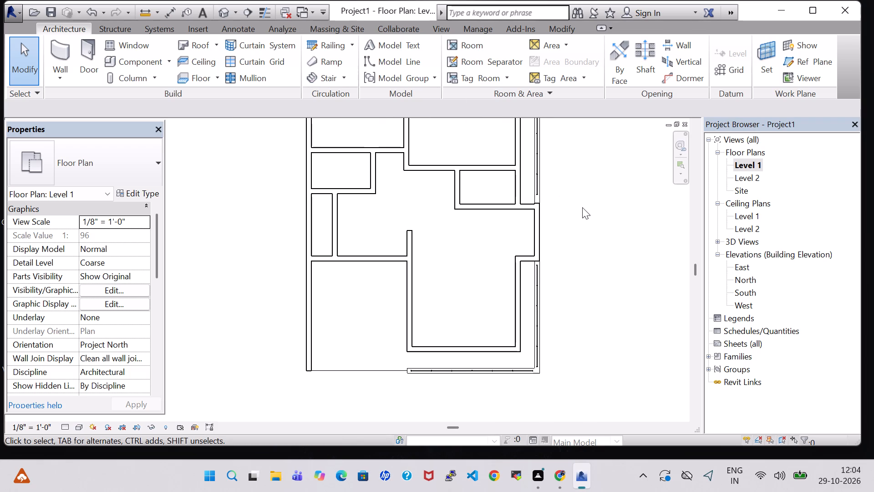
{"action": "middle_click_drag", "start_coordinate": [574, 167], "coordinate": [557, 195]}
{"action": "middle_click_drag", "start_coordinate": [575, 191], "coordinate": [554, 249]}
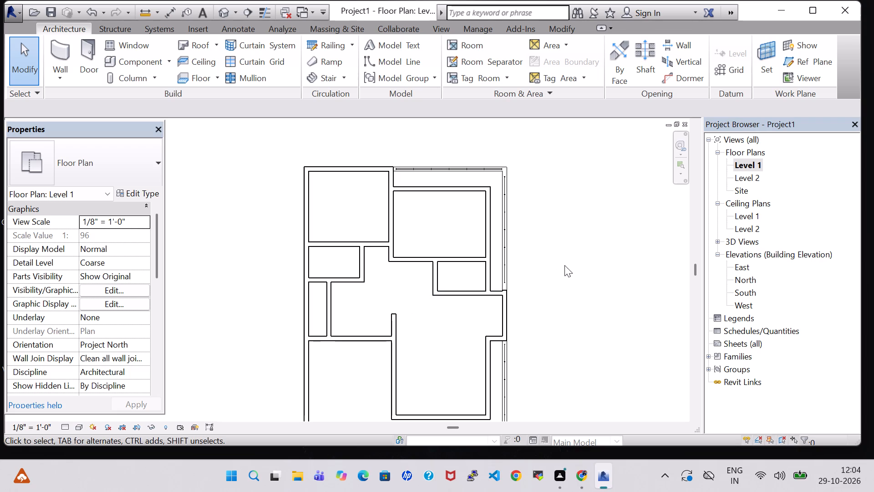
{"action": "scroll", "coordinate": [561, 265], "scroll_direction": "down", "scroll_amount": 1}
{"action": "middle_click_drag", "start_coordinate": [571, 261], "coordinate": [587, 211]}
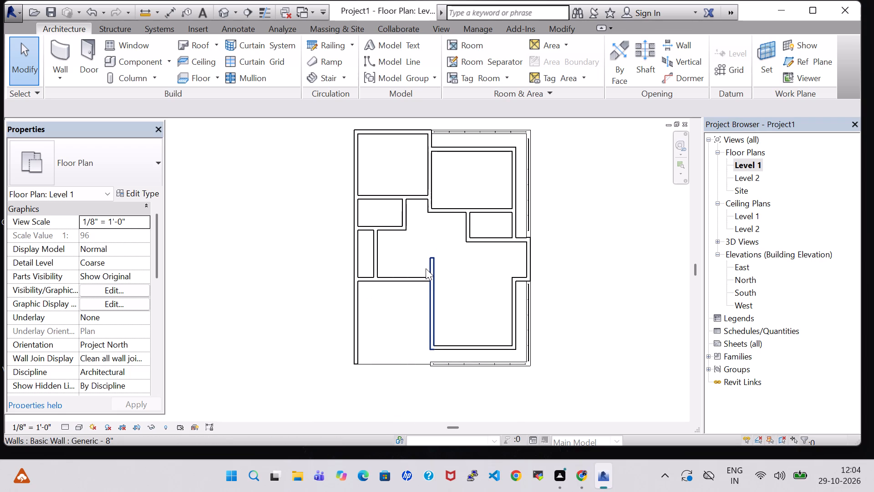
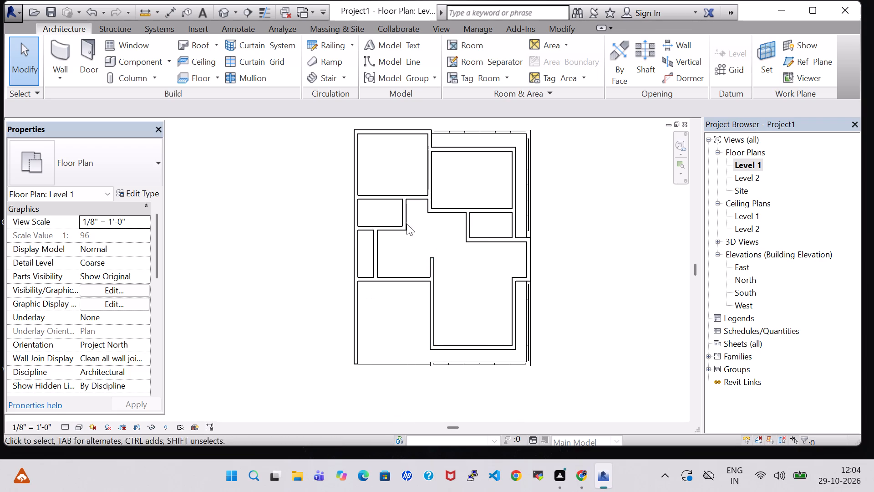
Duplicate the Generic - 8" wall type, starting from the wall between the two large rear rooms.
{"action": "left_click", "coordinate": [431, 193]}
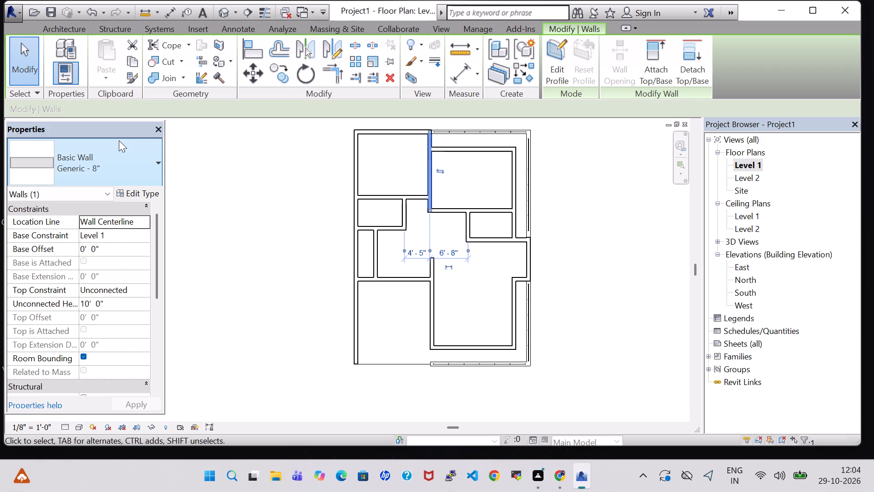
{"action": "left_click", "coordinate": [146, 194]}
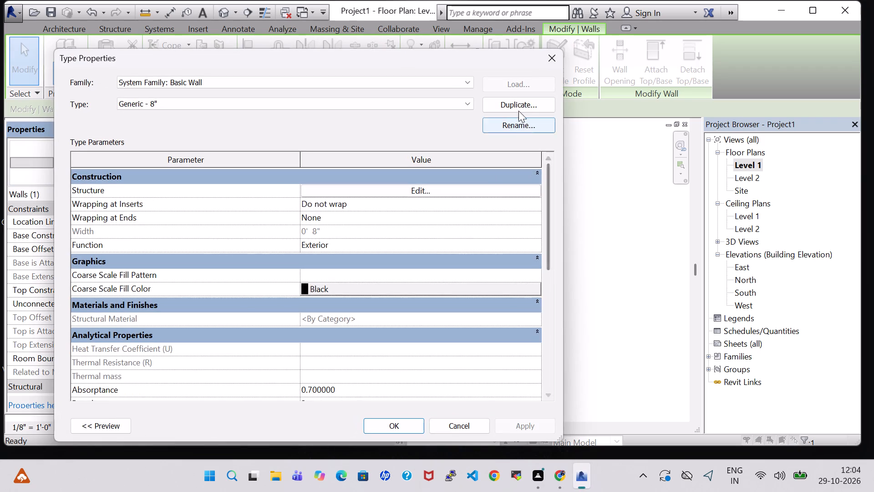
{"action": "left_click", "coordinate": [518, 103]}
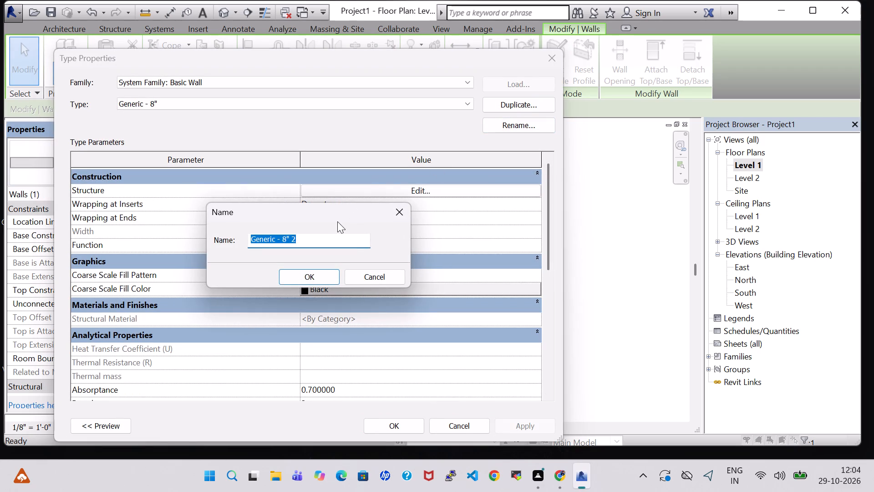
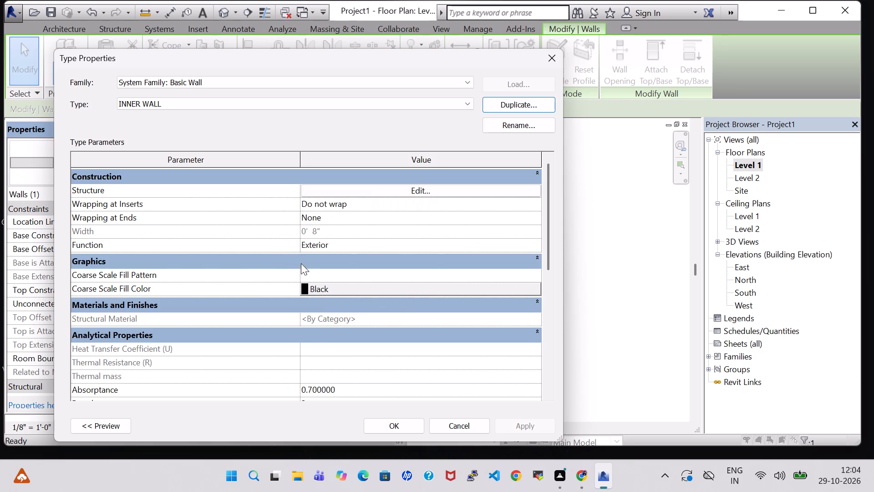
Accept the duplicated wall type INNER WALL for the wall between the two large rear rooms.
{"action": "left_click", "coordinate": [407, 427]}
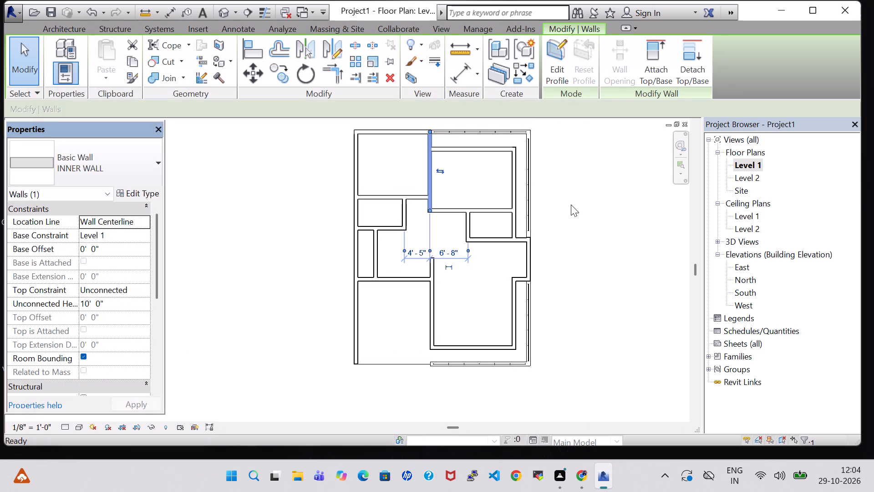
{"action": "left_click", "coordinate": [571, 205]}
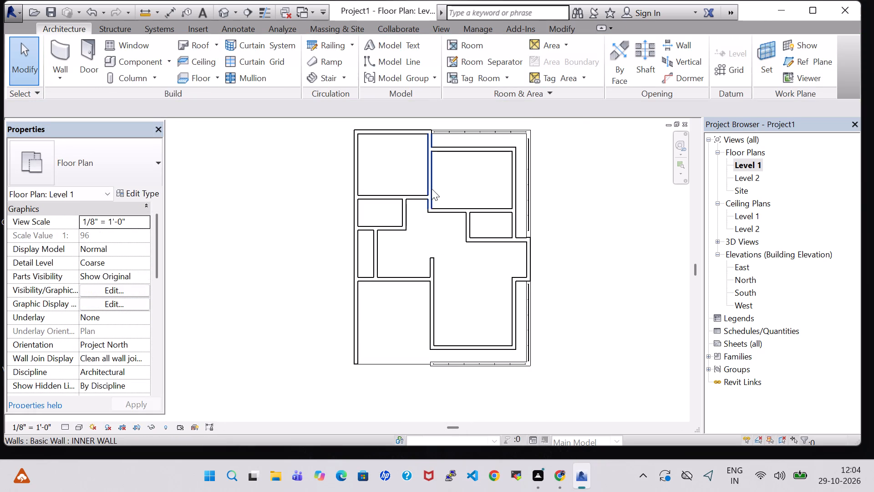
Set the structure layer thickness of the INNER WALL type to 6", starting from the wall between the two large rear rooms.
{"action": "left_click", "coordinate": [429, 188]}
{"action": "left_click", "coordinate": [151, 196]}
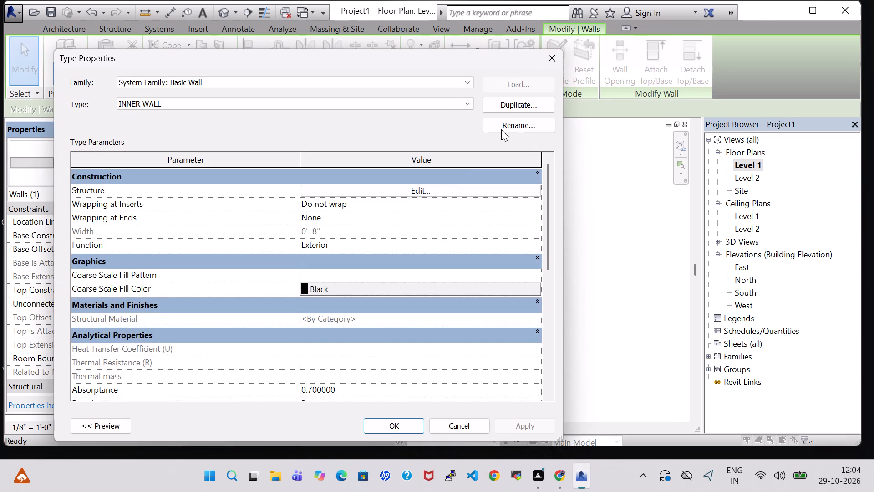
{"action": "left_click", "coordinate": [422, 191]}
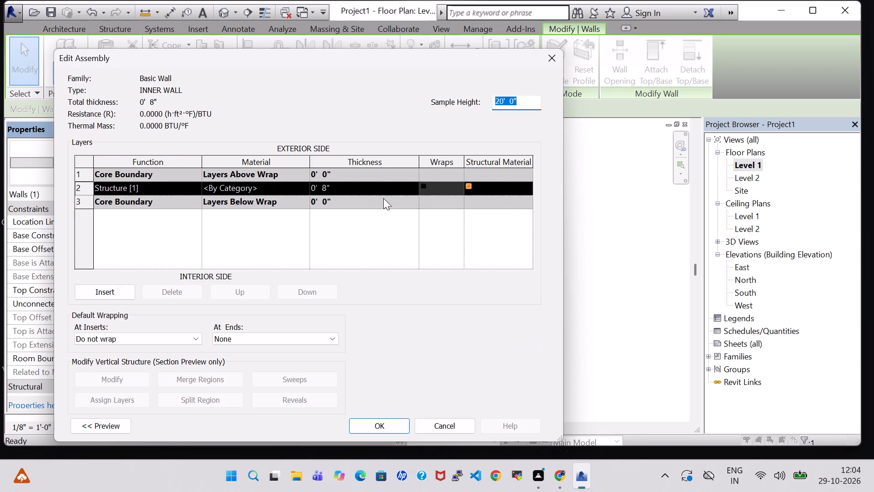
{"action": "left_click", "coordinate": [326, 188]}
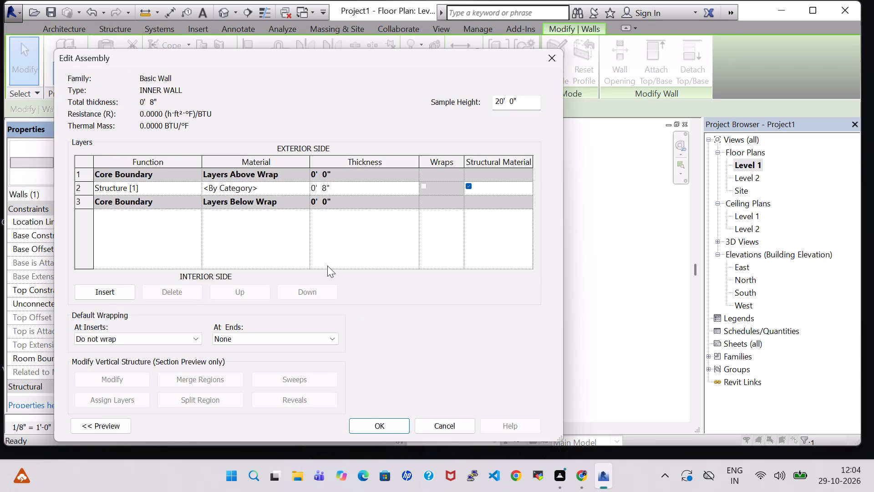
{"action": "key", "text": "BackSpace"}
{"action": "key", "text": "6"}
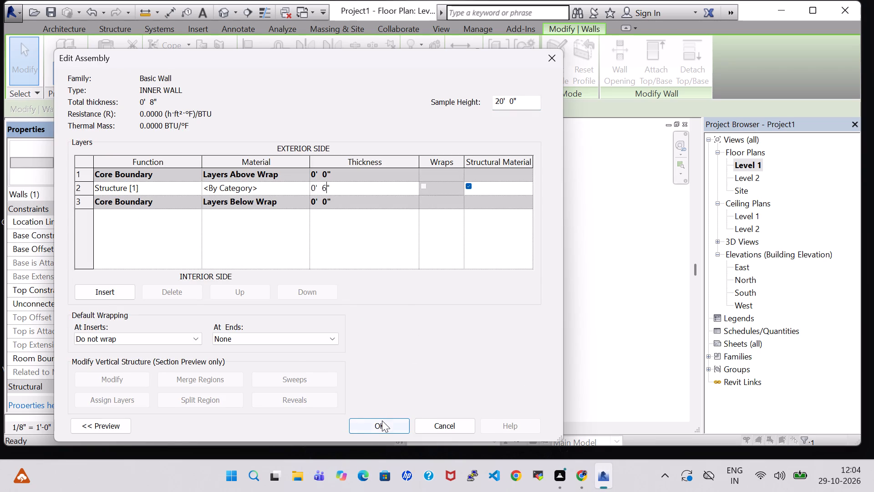
{"action": "left_click", "coordinate": [382, 420]}
{"action": "left_click", "coordinate": [537, 425]}
{"action": "left_click", "coordinate": [409, 425]}
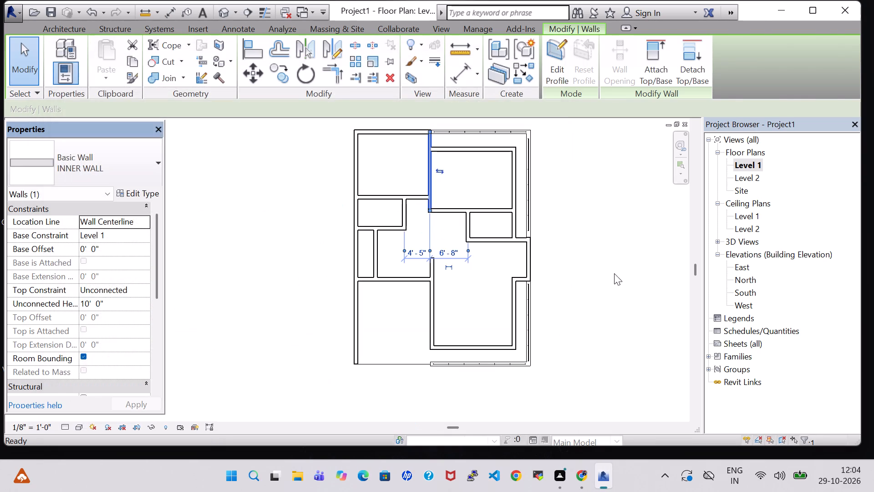
{"action": "left_click", "coordinate": [604, 263]}
Change the south walls of the two large rear rooms to the INNER WALL type.
{"action": "left_click", "coordinate": [382, 200]}
{"action": "left_click", "coordinate": [117, 168]}
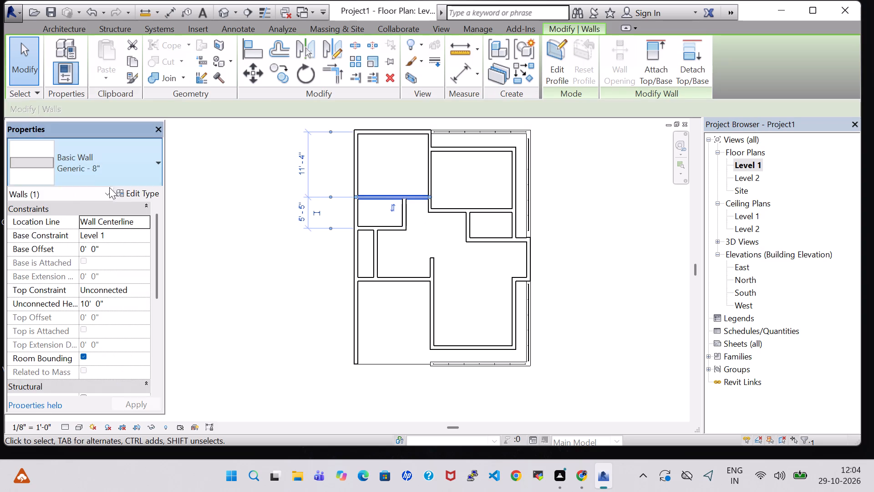
{"action": "left_click", "coordinate": [66, 360]}
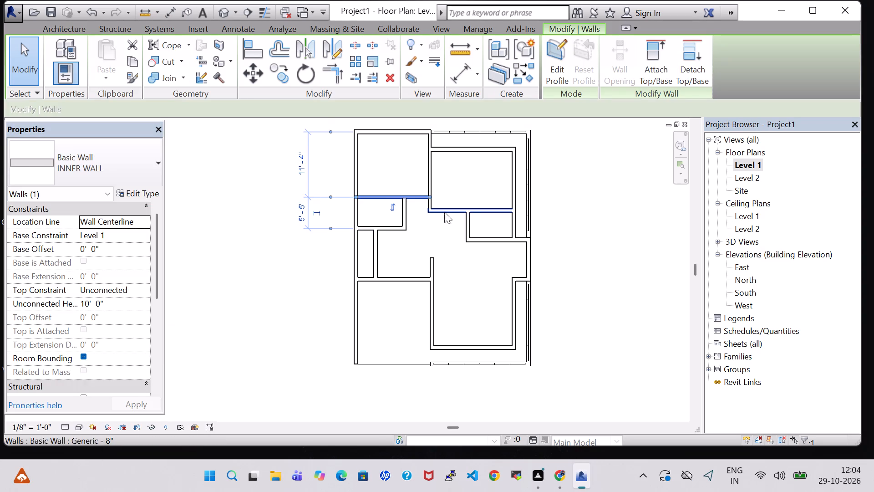
{"action": "left_click", "coordinate": [444, 212]}
{"action": "left_click", "coordinate": [83, 164]}
{"action": "left_click", "coordinate": [85, 361]}
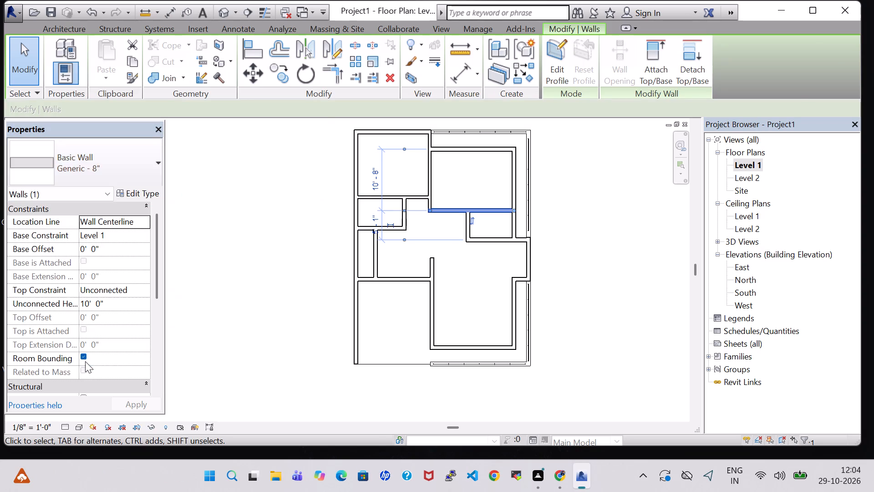
{"action": "left_click", "coordinate": [592, 228]}
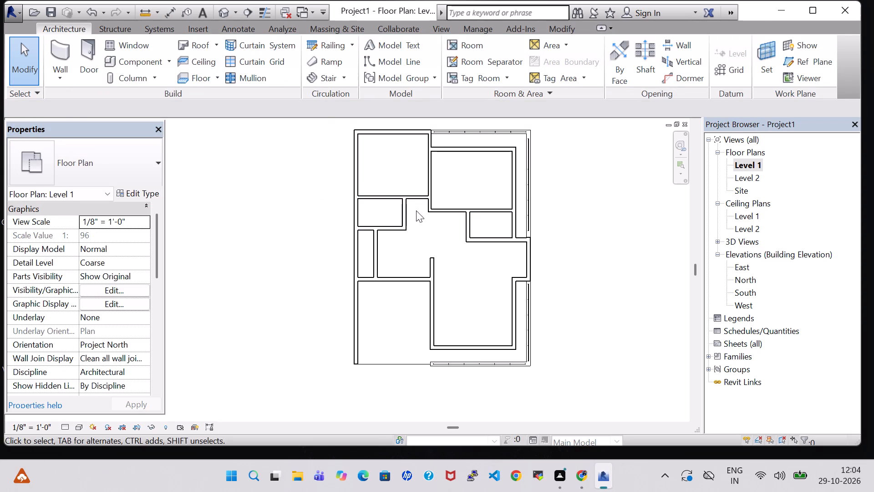
Change the east and south walls of the small western room and the short vertical partition below it to the INNER WALL type.
{"action": "left_click", "coordinate": [405, 219]}
{"action": "left_click", "coordinate": [114, 163]}
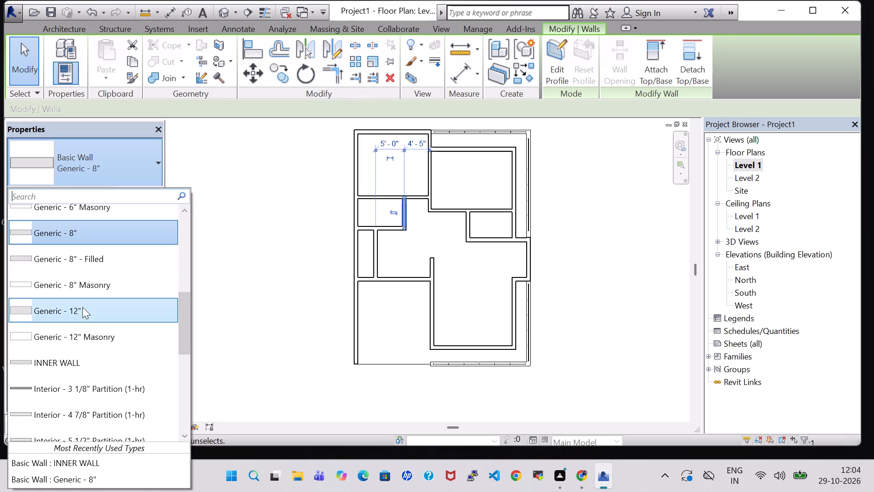
{"action": "left_click", "coordinate": [82, 363]}
{"action": "left_click", "coordinate": [388, 228]}
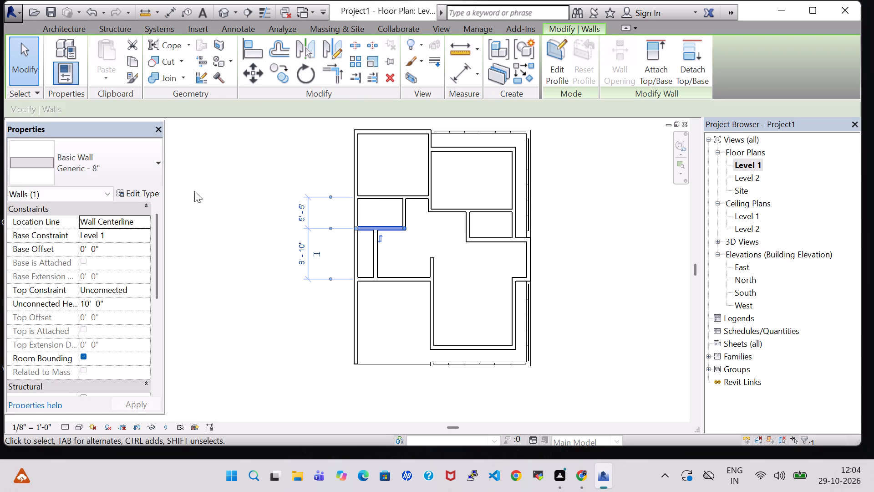
{"action": "left_click", "coordinate": [124, 168]}
{"action": "left_click", "coordinate": [80, 364]}
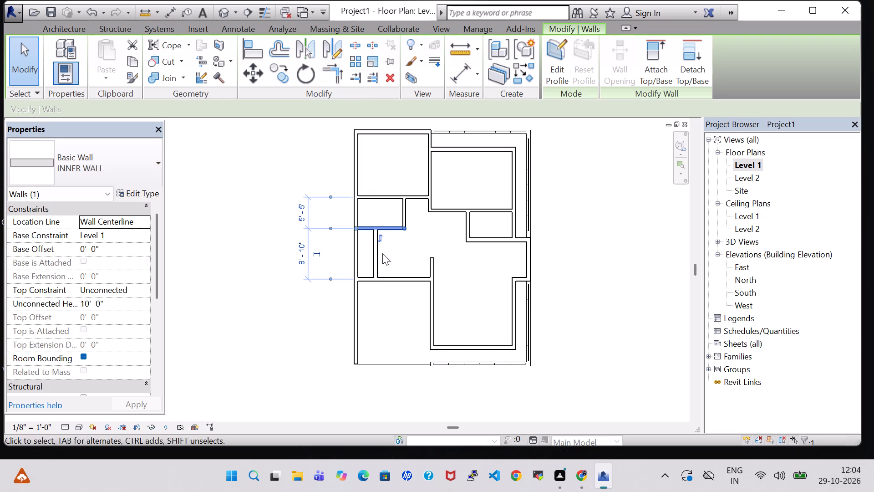
{"action": "left_click", "coordinate": [380, 256]}
{"action": "left_click", "coordinate": [99, 166]}
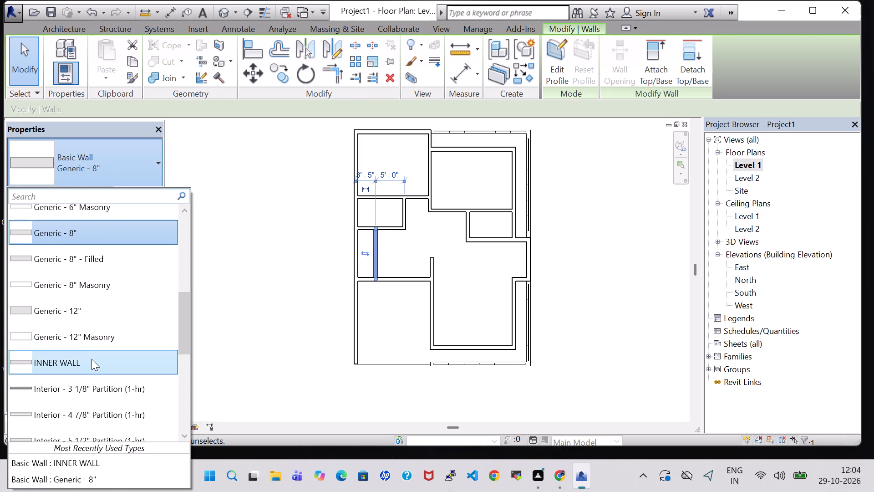
{"action": "left_click", "coordinate": [91, 359]}
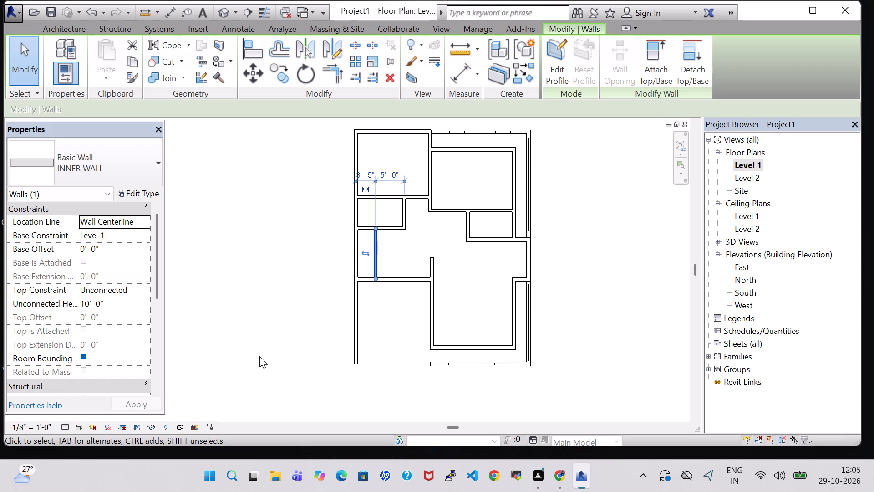
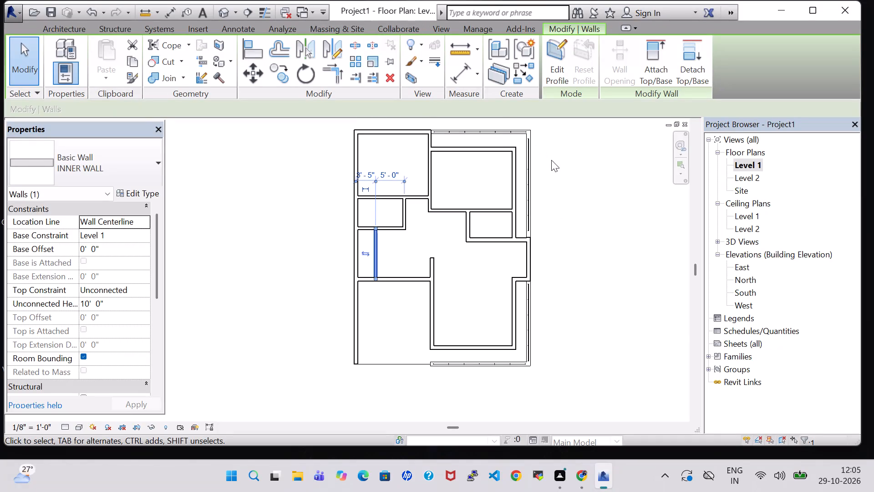
Examine the walls and the railing-topped boundary walls in the 3D view, and return to the Level 1 floor plan.
{"action": "left_click", "coordinate": [230, 10]}
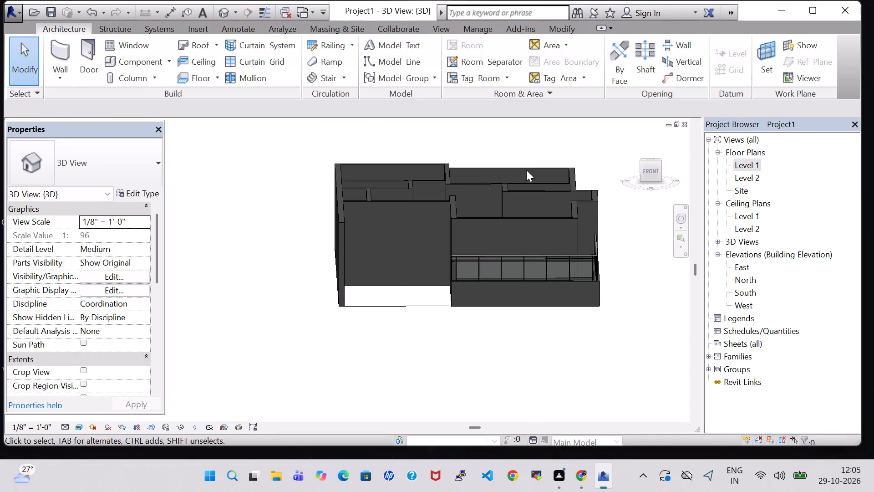
{"action": "middle_click_drag", "start_coordinate": [626, 297], "coordinate": [590, 304], "text": "shift"}
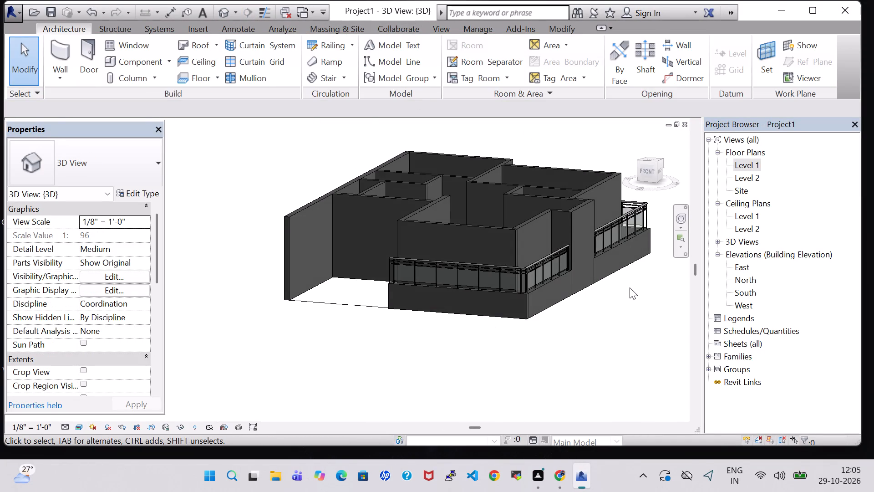
{"action": "scroll", "coordinate": [632, 287], "scroll_direction": "up", "scroll_amount": 6}
{"action": "middle_click_drag", "start_coordinate": [629, 292], "coordinate": [636, 309]}
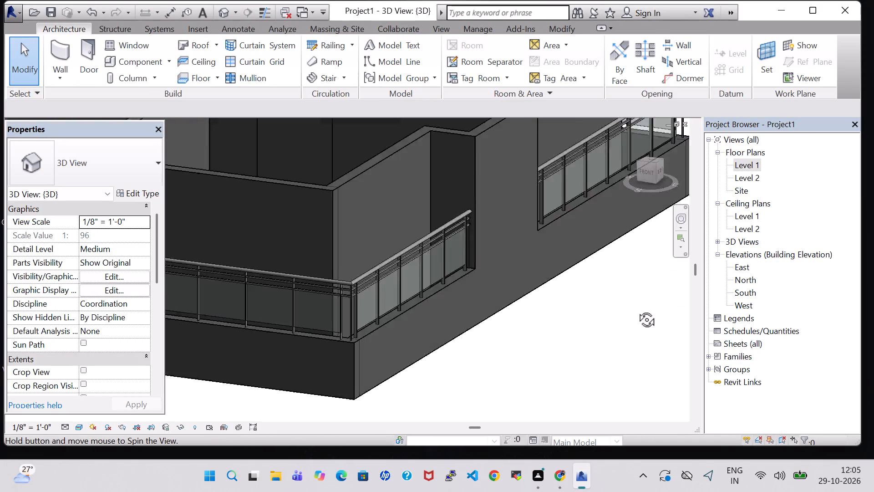
{"action": "middle_click_drag", "start_coordinate": [636, 309], "coordinate": [665, 309]}
{"action": "double_click", "coordinate": [751, 165]}
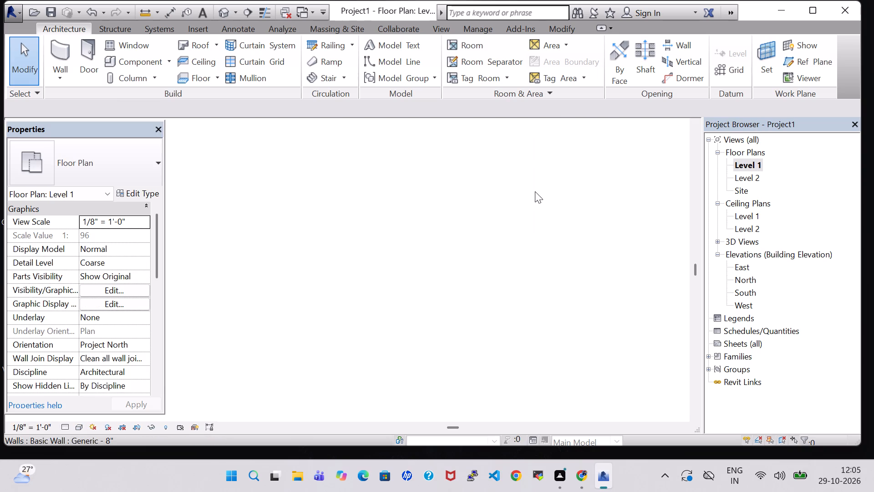
Change the short west wall of the small eastern room to the INNER WALL type.
{"action": "scroll", "coordinate": [535, 191], "scroll_direction": "down", "scroll_amount": 3}
{"action": "scroll", "coordinate": [519, 232], "scroll_direction": "up", "scroll_amount": 4}
{"action": "left_click", "coordinate": [472, 197]}
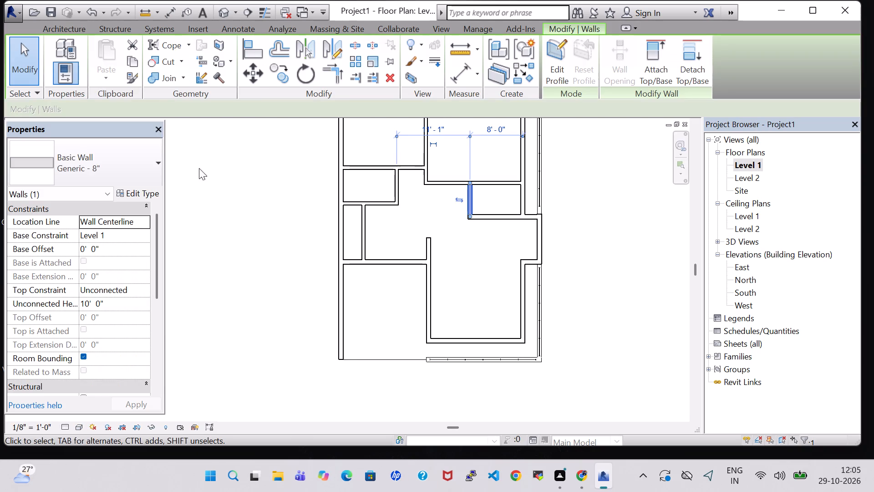
{"action": "left_click", "coordinate": [125, 156]}
{"action": "left_click", "coordinate": [107, 365]}
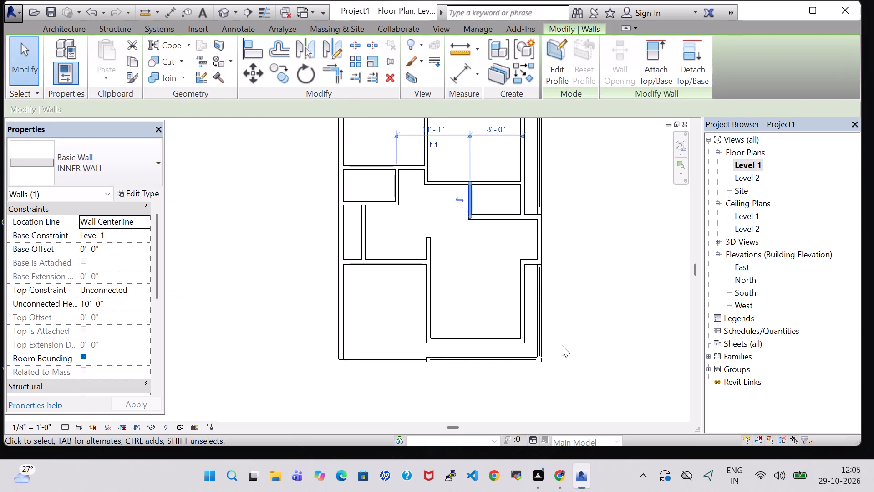
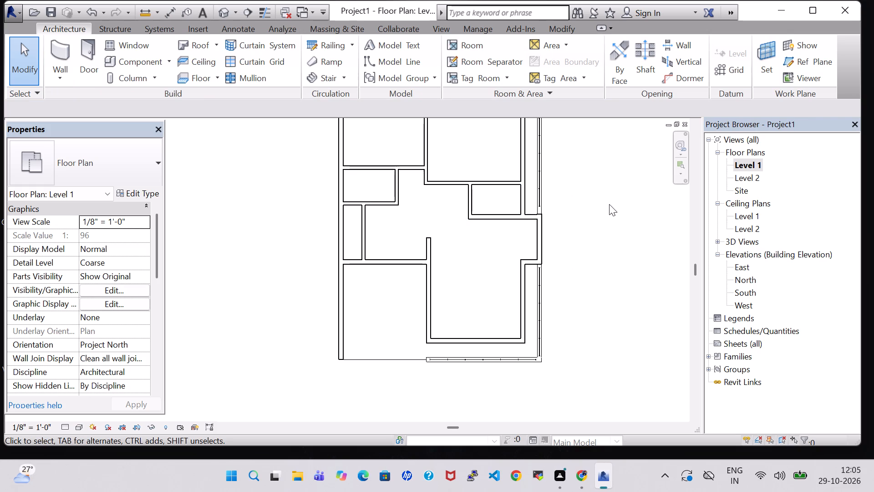
Set the structure layer material of the Generic - 8" wall type to Brick, Common, using the long west exterior wall.
{"action": "scroll", "coordinate": [609, 204], "scroll_direction": "down", "scroll_amount": 5}
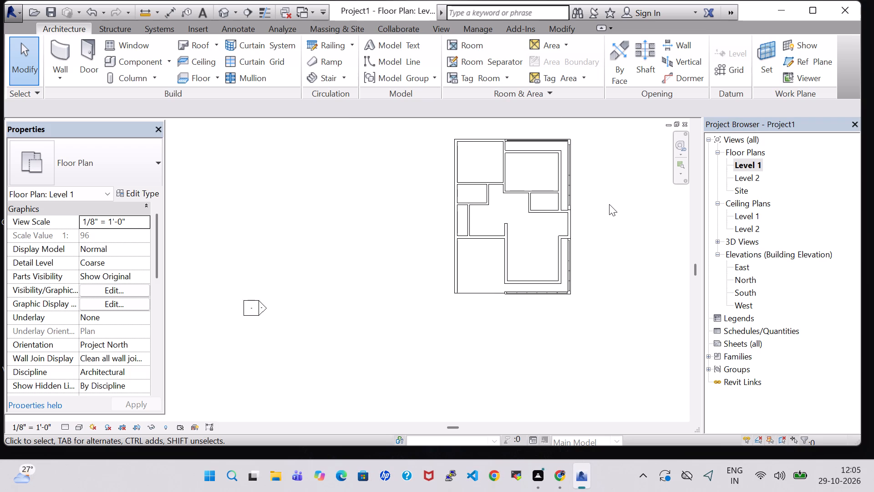
{"action": "scroll", "coordinate": [609, 204], "scroll_direction": "down", "scroll_amount": 1}
{"action": "middle_click_drag", "start_coordinate": [609, 204], "coordinate": [527, 236]}
{"action": "scroll", "coordinate": [527, 236], "scroll_direction": "up", "scroll_amount": 4}
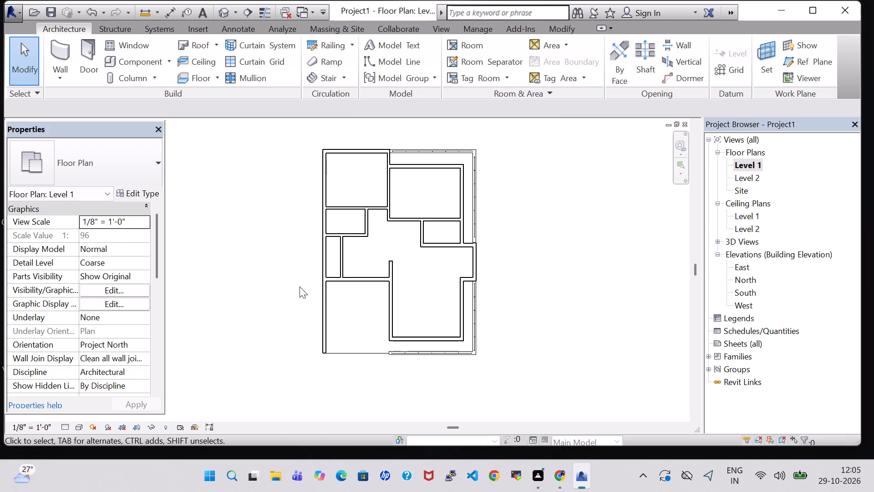
{"action": "left_click", "coordinate": [320, 289]}
{"action": "left_click", "coordinate": [149, 197]}
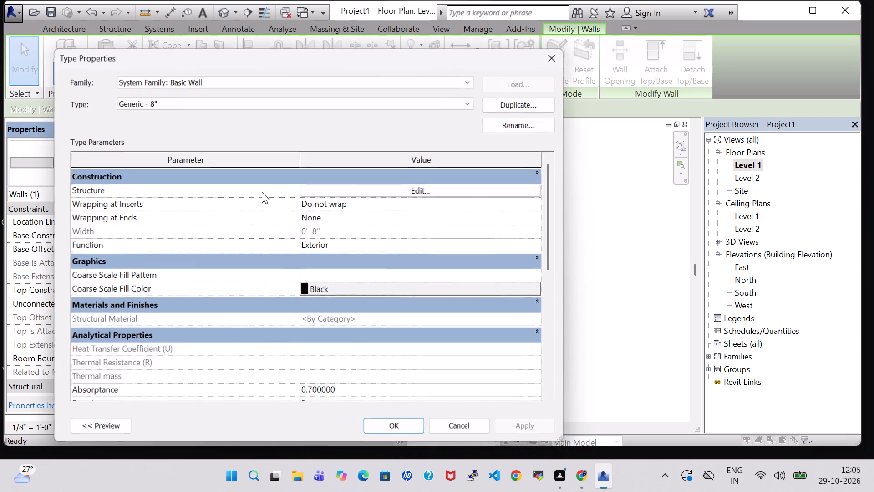
{"action": "left_click", "coordinate": [424, 194]}
{"action": "left_click", "coordinate": [279, 190]}
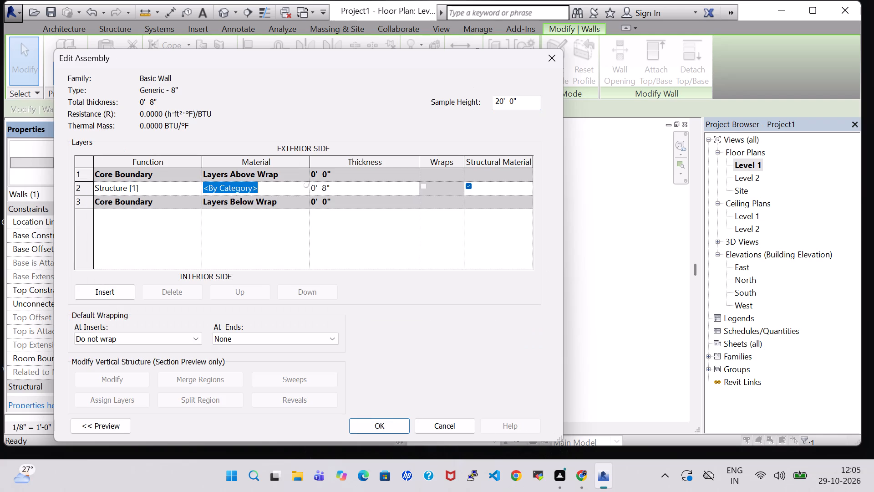
{"action": "left_click", "coordinate": [306, 186]}
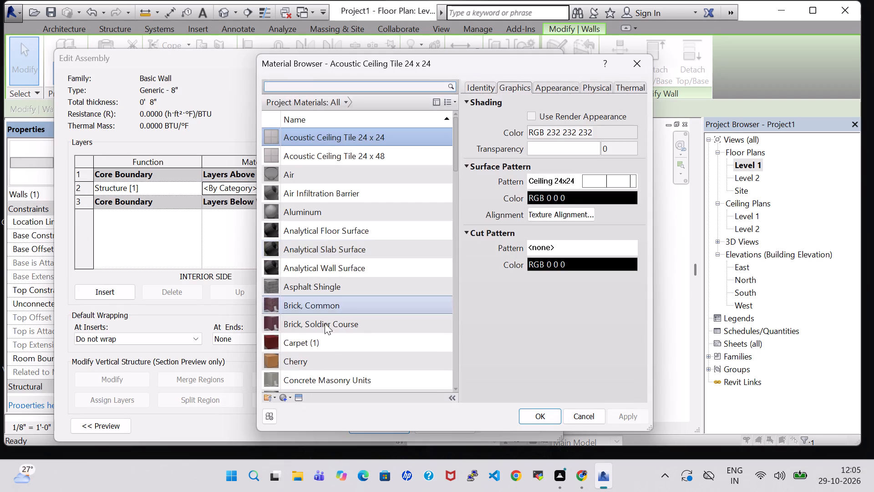
{"action": "left_click", "coordinate": [317, 311]}
{"action": "left_click", "coordinate": [536, 408]}
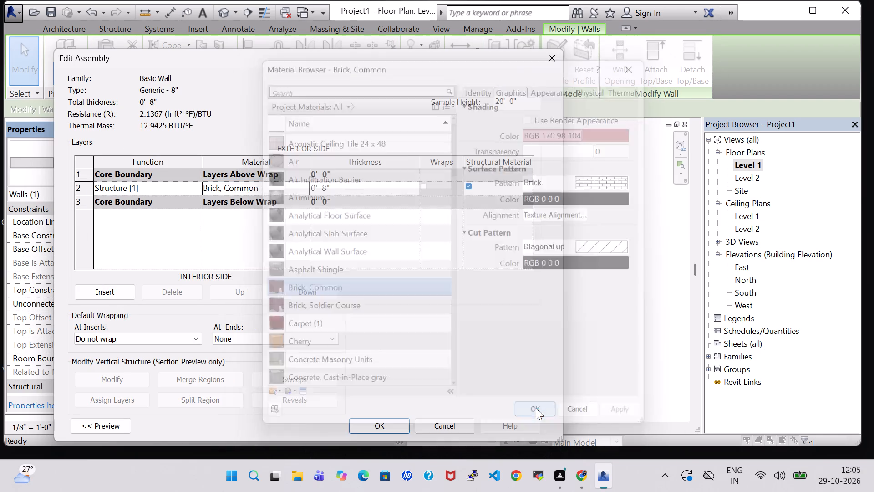
{"action": "left_click", "coordinate": [397, 419]}
{"action": "left_click", "coordinate": [523, 424]}
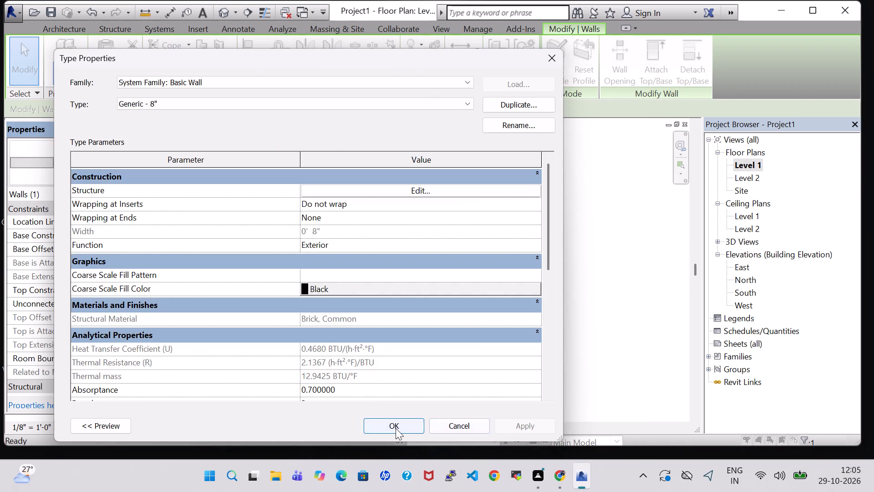
{"action": "left_click", "coordinate": [396, 428]}
{"action": "left_click", "coordinate": [573, 308]}
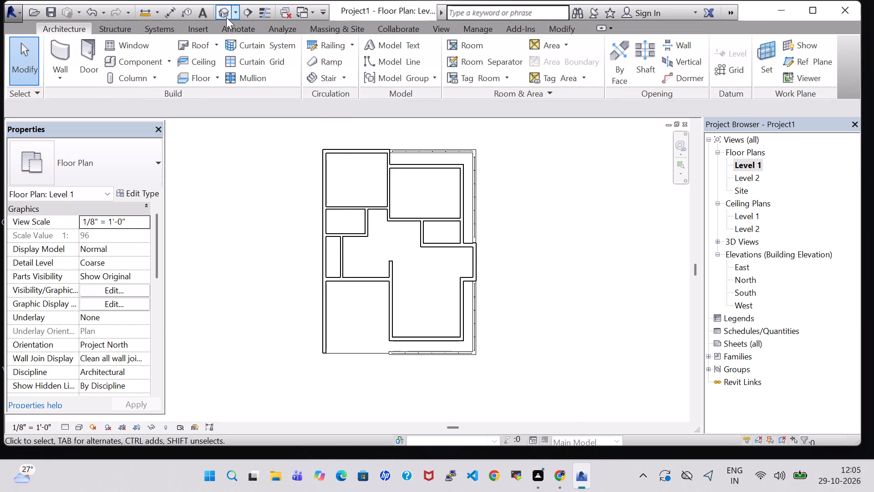
In the 3D view, set the structure layer material of the INNER WALL type to Brick, Common.
{"action": "left_click", "coordinate": [226, 17]}
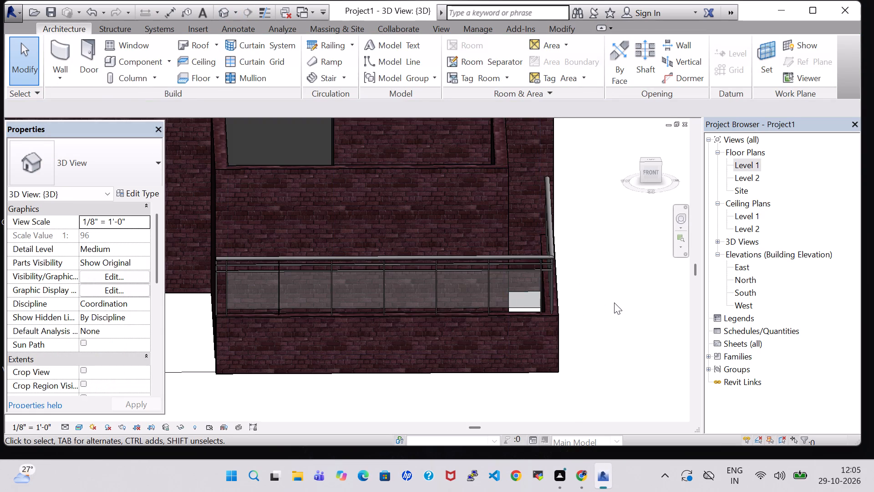
{"action": "scroll", "coordinate": [614, 302], "scroll_direction": "down", "scroll_amount": 2}
{"action": "middle_click_drag", "start_coordinate": [617, 289], "coordinate": [607, 298], "text": "shift"}
{"action": "scroll", "coordinate": [607, 298], "scroll_direction": "down", "scroll_amount": 3, "text": "shift"}
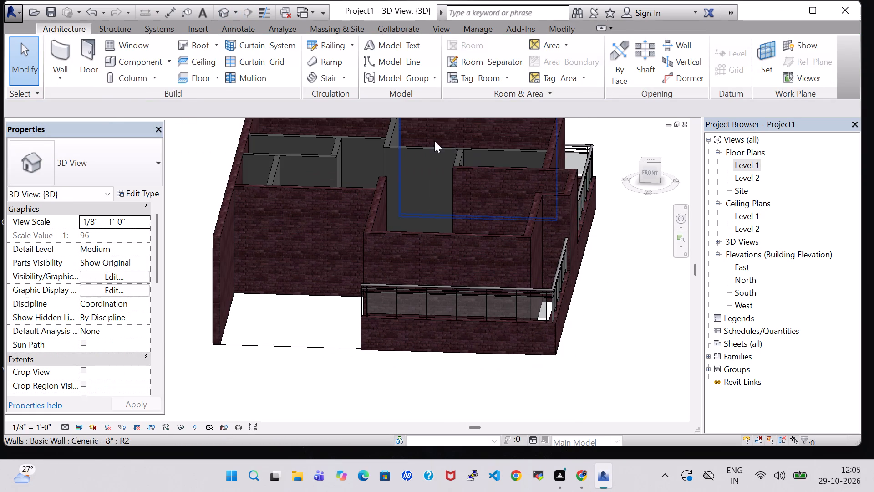
{"action": "left_click", "coordinate": [432, 151]}
{"action": "left_click", "coordinate": [132, 192]}
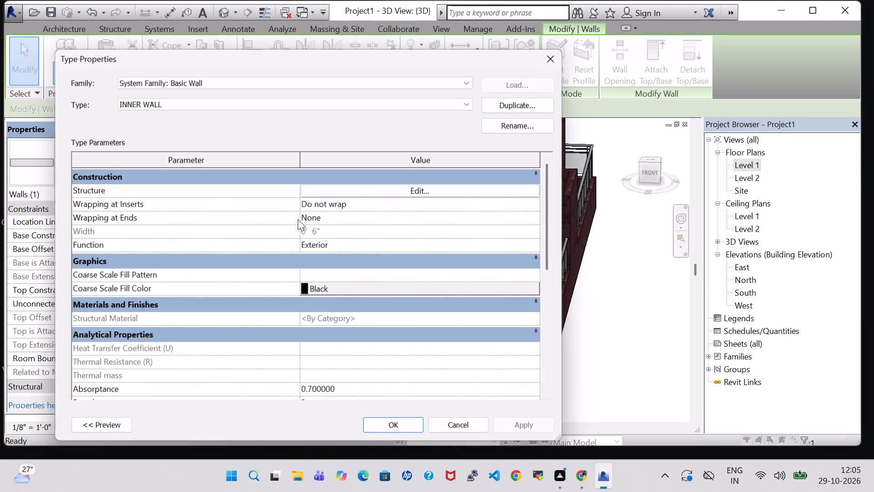
{"action": "left_click", "coordinate": [411, 194]}
{"action": "left_click", "coordinate": [293, 185]}
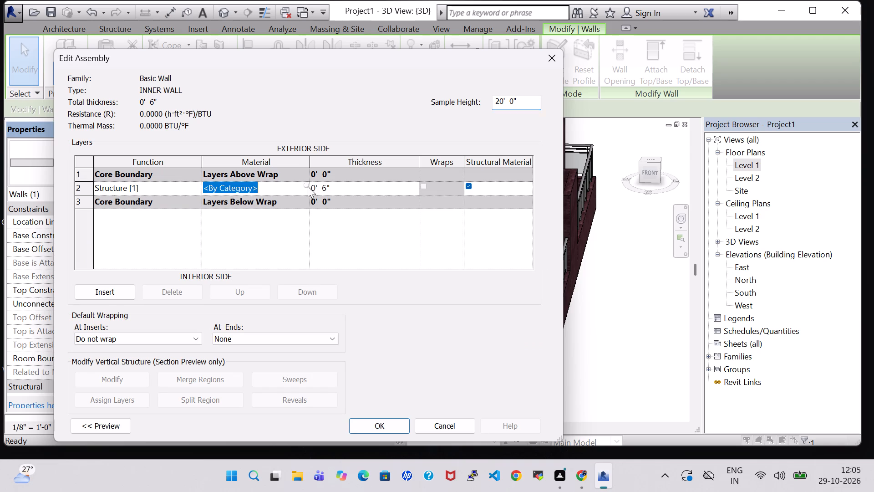
{"action": "left_click", "coordinate": [304, 184]}
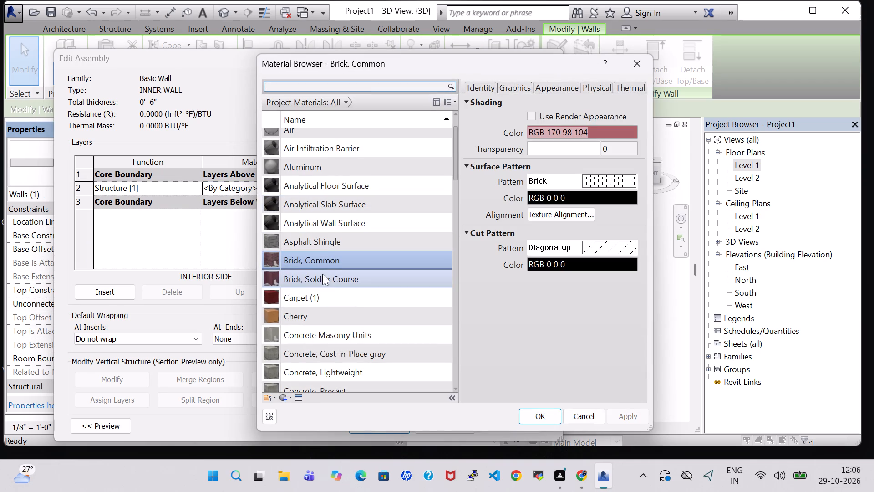
{"action": "left_click", "coordinate": [325, 255]}
{"action": "left_click", "coordinate": [530, 417]}
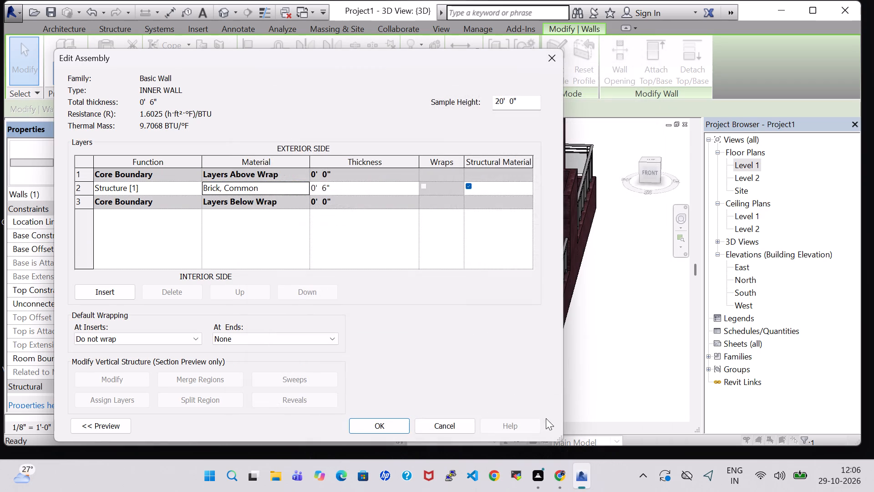
{"action": "left_click", "coordinate": [388, 423]}
{"action": "left_click", "coordinate": [518, 420]}
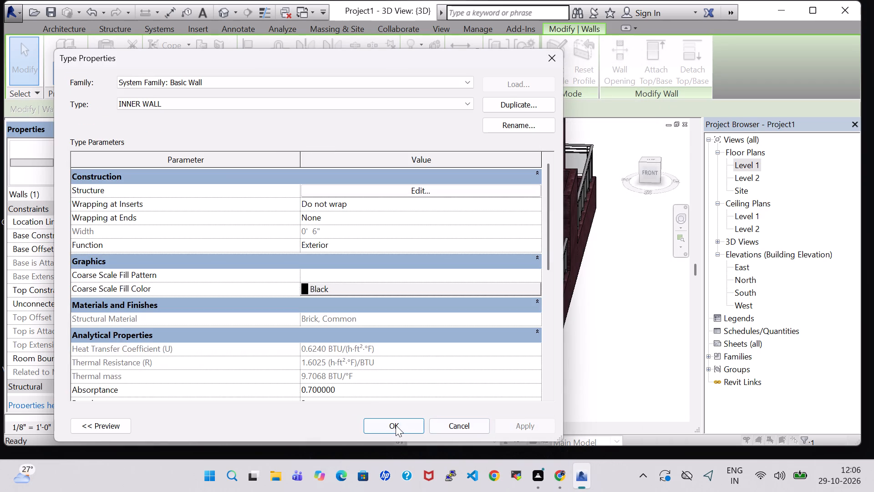
{"action": "left_click", "coordinate": [396, 425]}
{"action": "left_click", "coordinate": [565, 384]}
In the Level 1 floor plan, duplicate the Generic - 8" wall type from the low south boundary wall beneath the railing.
{"action": "middle_click_drag", "start_coordinate": [605, 355], "coordinate": [603, 307]}
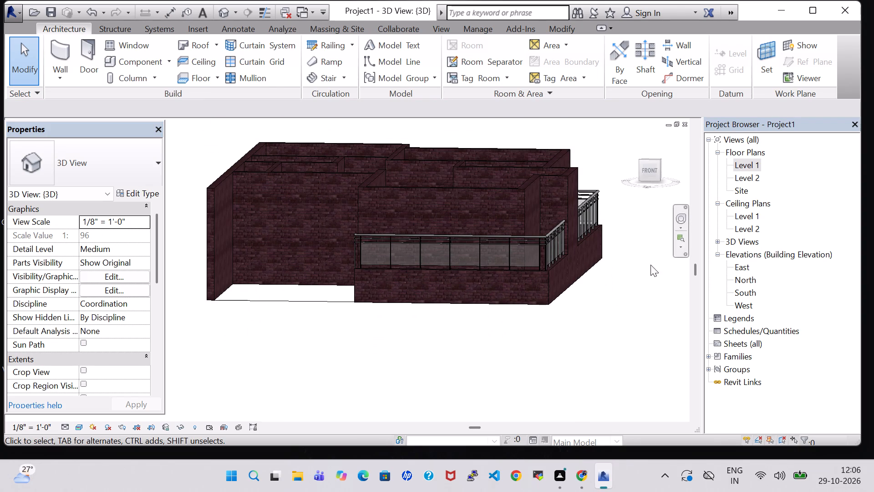
{"action": "double_click", "coordinate": [744, 164]}
{"action": "scroll", "coordinate": [456, 252], "scroll_direction": "down", "scroll_amount": 5}
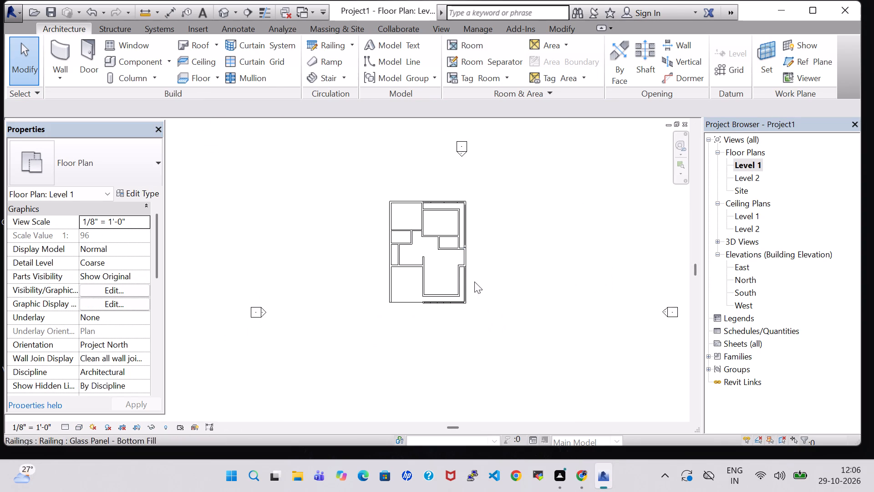
{"action": "scroll", "coordinate": [476, 291], "scroll_direction": "up", "scroll_amount": 11}
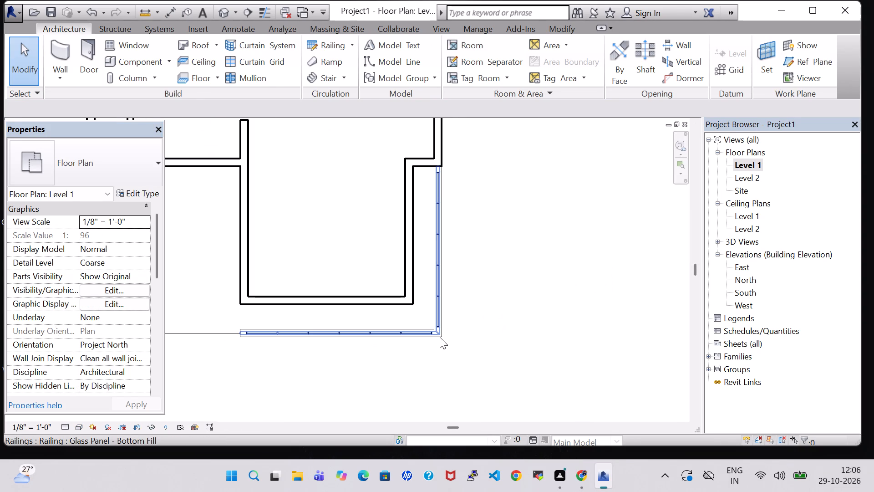
{"action": "left_click", "coordinate": [440, 337]}
{"action": "left_click", "coordinate": [476, 292]}
{"action": "scroll", "coordinate": [461, 333], "scroll_direction": "up", "scroll_amount": 7}
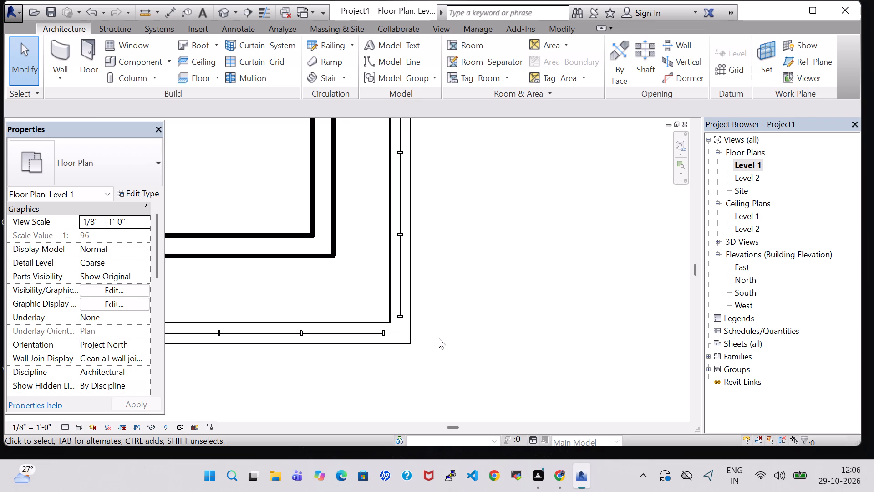
{"action": "left_click", "coordinate": [405, 346]}
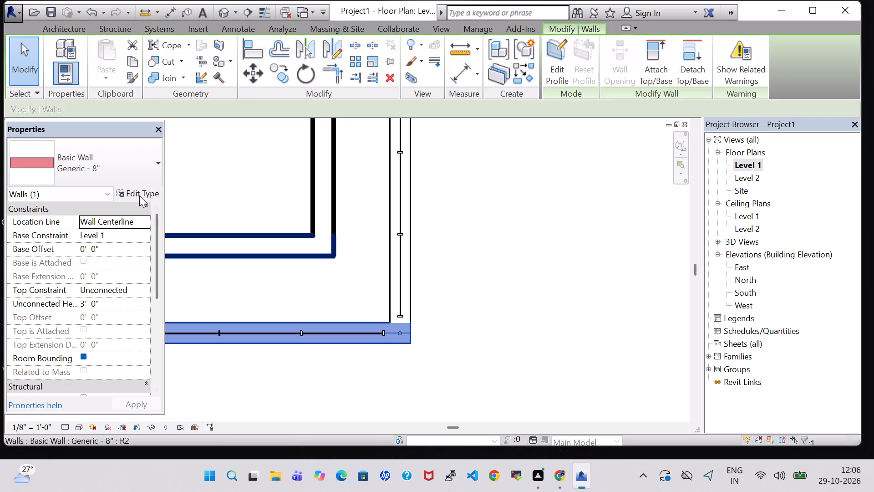
{"action": "left_click", "coordinate": [139, 195]}
{"action": "left_click", "coordinate": [510, 106]}
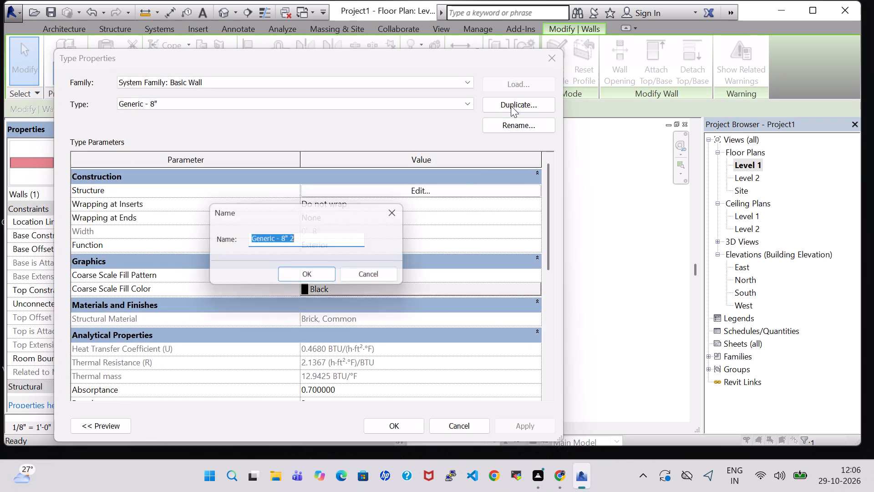
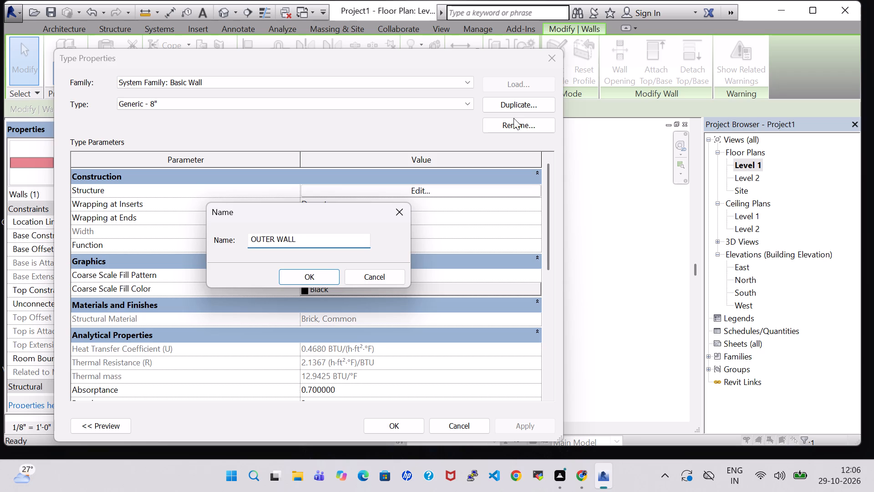
Name the duplicated wall type OUTER WALL and set its structure layer material to Concrete, Precast.
{"action": "left_click", "coordinate": [323, 275]}
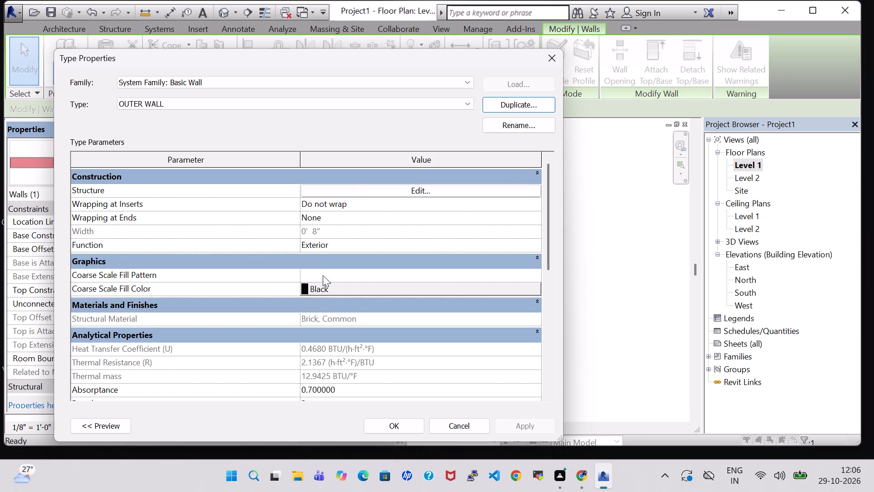
{"action": "left_click", "coordinate": [413, 191]}
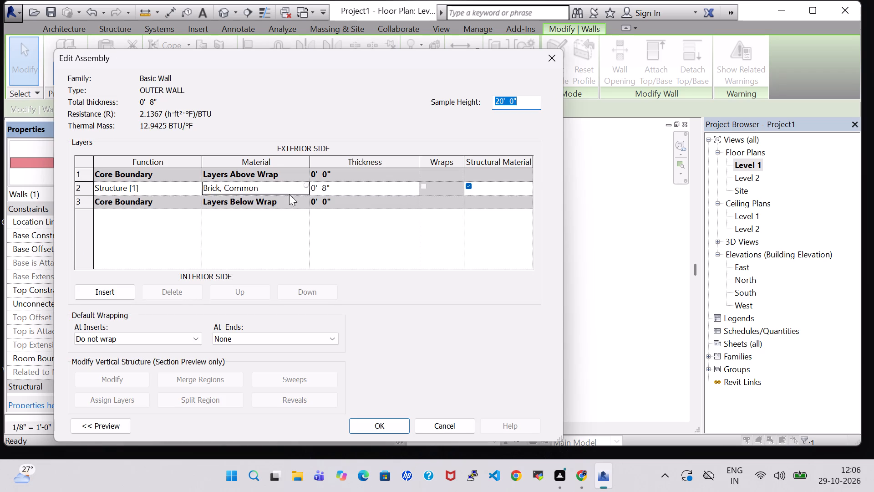
{"action": "left_click", "coordinate": [289, 194]}
{"action": "left_click", "coordinate": [307, 187]}
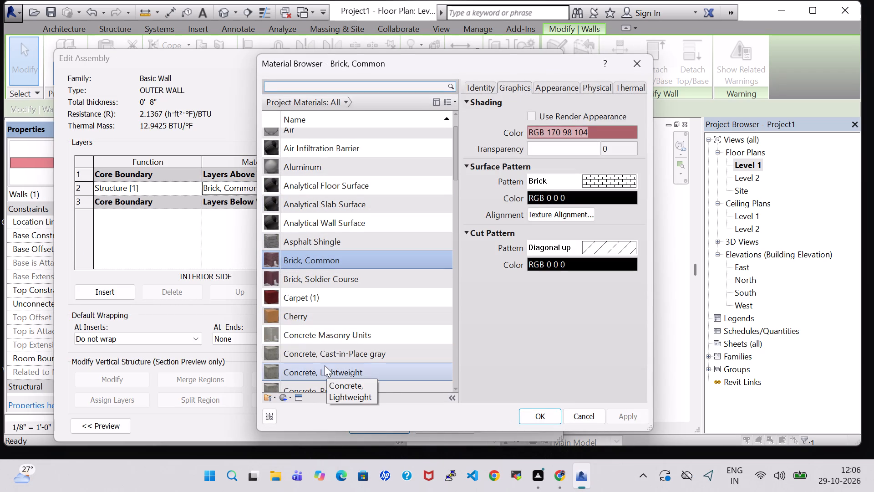
{"action": "scroll", "coordinate": [323, 363], "scroll_direction": "down", "scroll_amount": 1}
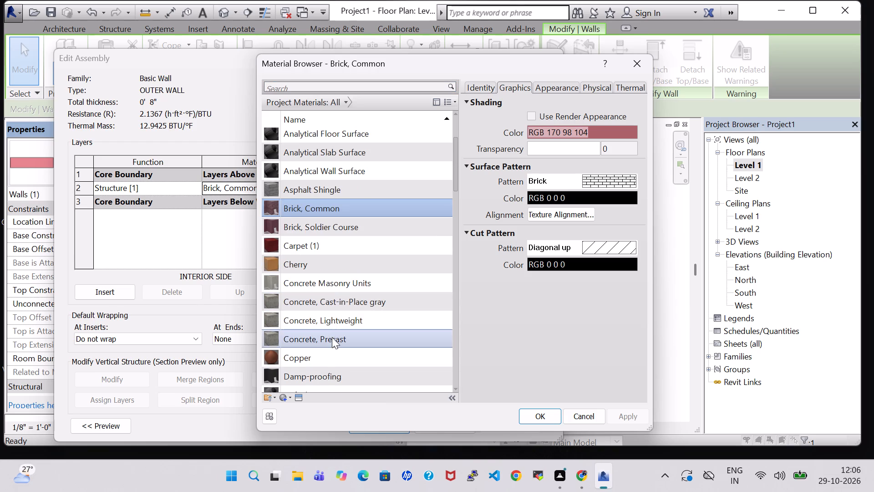
{"action": "left_click", "coordinate": [332, 338]}
{"action": "left_click", "coordinate": [545, 422]}
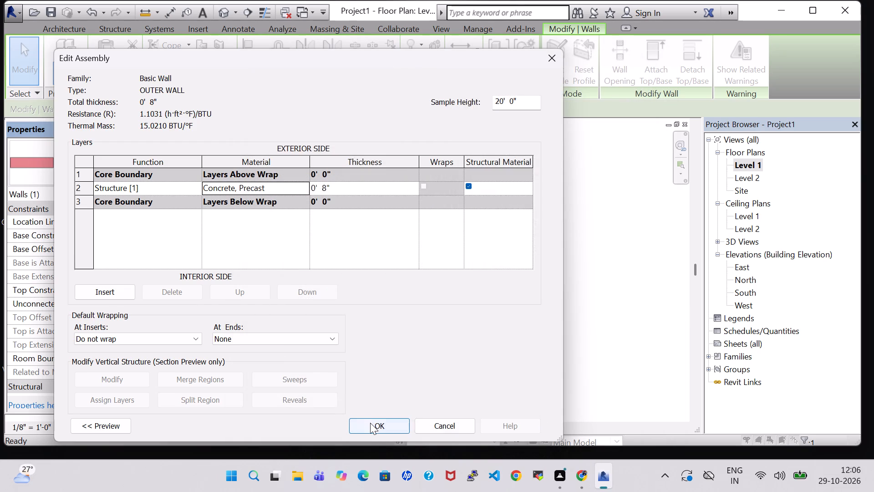
{"action": "left_click", "coordinate": [370, 421]}
{"action": "left_click", "coordinate": [415, 421]}
{"action": "left_click", "coordinate": [517, 346]}
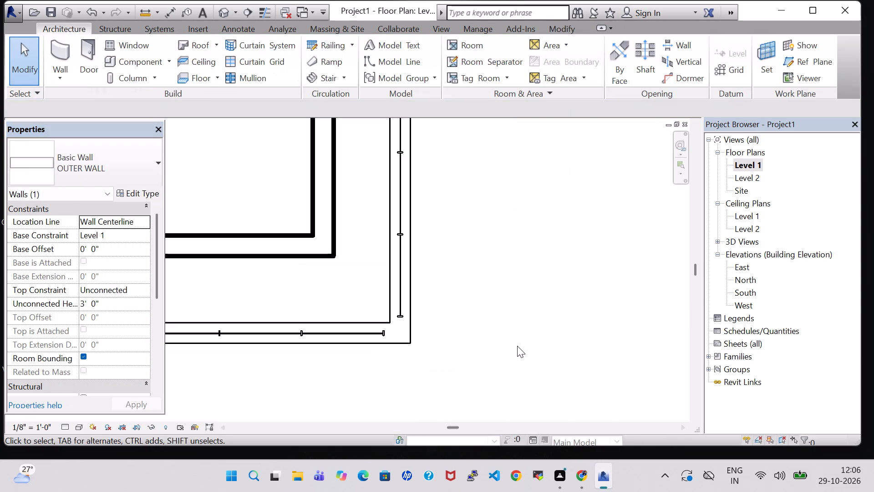
Change the low east boundary wall at the southeast corner to the OUTER WALL type.
{"action": "left_click", "coordinate": [416, 193]}
{"action": "left_click", "coordinate": [112, 153]}
{"action": "scroll", "coordinate": [81, 307], "scroll_direction": "down", "scroll_amount": 4}
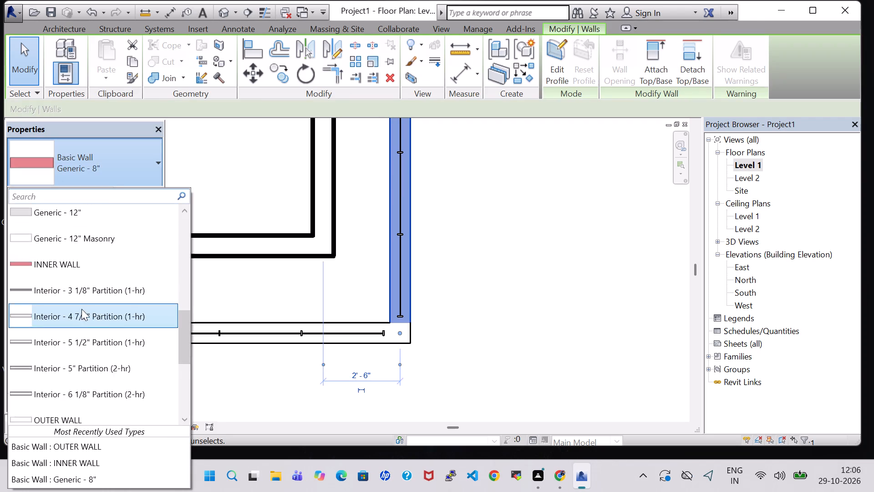
{"action": "left_click", "coordinate": [76, 385]}
Change the low north boundary wall beneath the railing to the OUTER WALL type.
{"action": "scroll", "coordinate": [498, 269], "scroll_direction": "down", "scroll_amount": 4}
{"action": "middle_click_drag", "start_coordinate": [500, 220], "coordinate": [461, 342]}
{"action": "scroll", "coordinate": [467, 329], "scroll_direction": "down", "scroll_amount": 2}
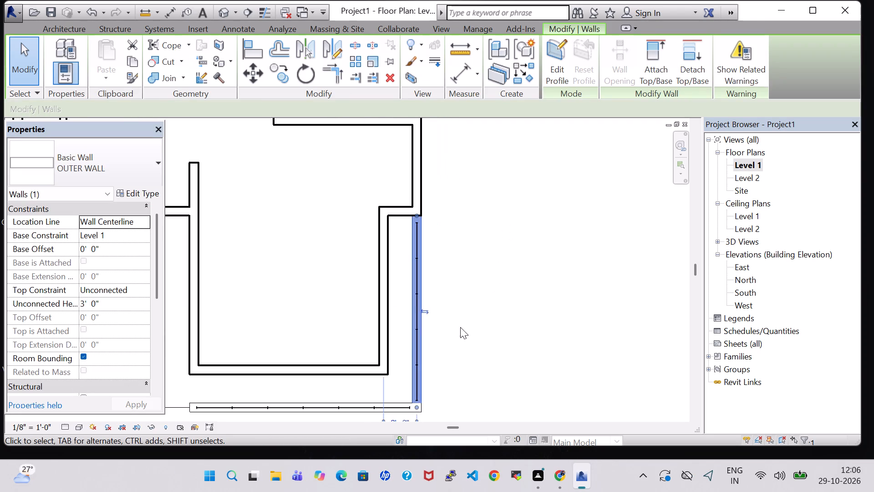
{"action": "scroll", "coordinate": [460, 327], "scroll_direction": "down", "scroll_amount": 3}
{"action": "middle_click_drag", "start_coordinate": [472, 201], "coordinate": [468, 276]}
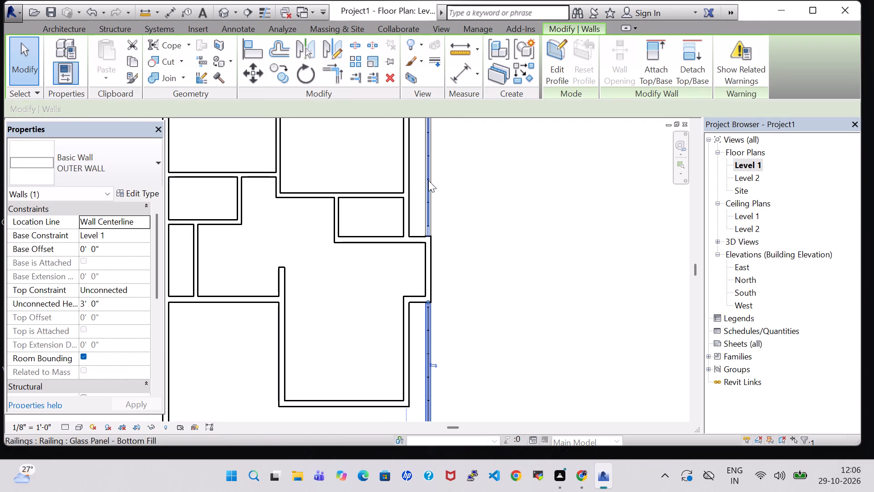
{"action": "scroll", "coordinate": [438, 184], "scroll_direction": "up", "scroll_amount": 6}
{"action": "middle_click_drag", "start_coordinate": [457, 182], "coordinate": [459, 399]}
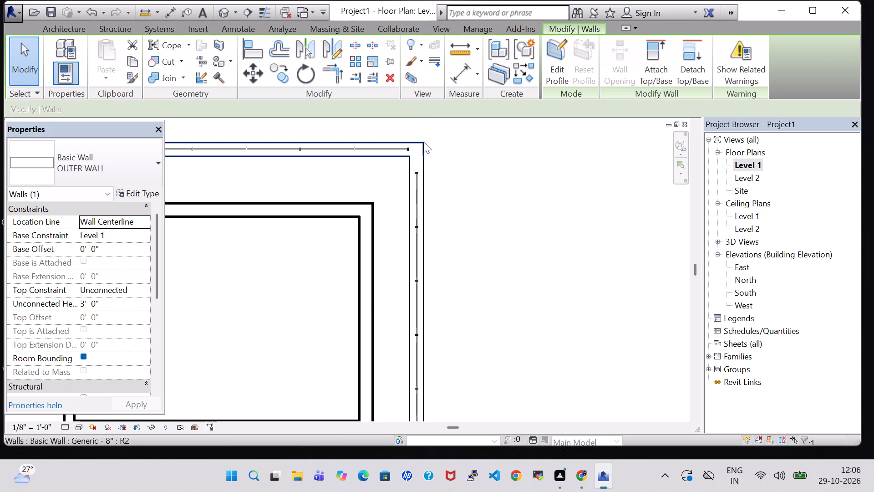
{"action": "left_click", "coordinate": [423, 142]}
{"action": "left_click", "coordinate": [108, 157]}
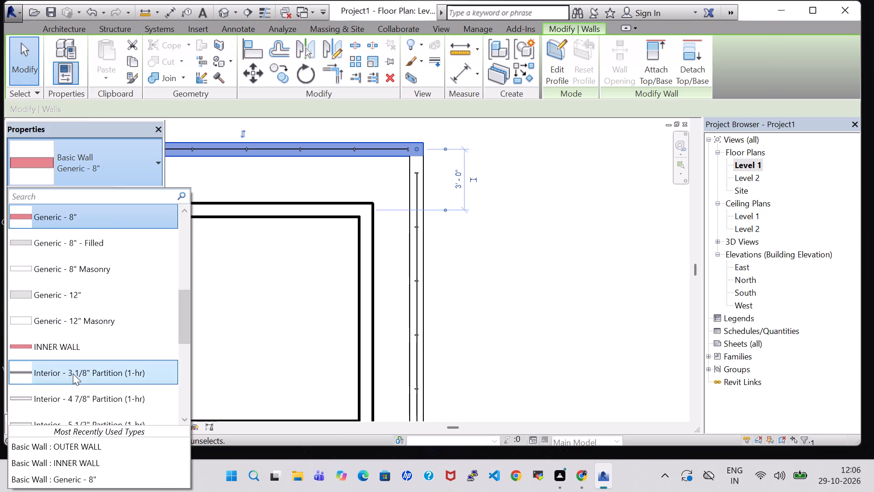
{"action": "scroll", "coordinate": [73, 374], "scroll_direction": "down", "scroll_amount": 3}
{"action": "left_click", "coordinate": [75, 404]}
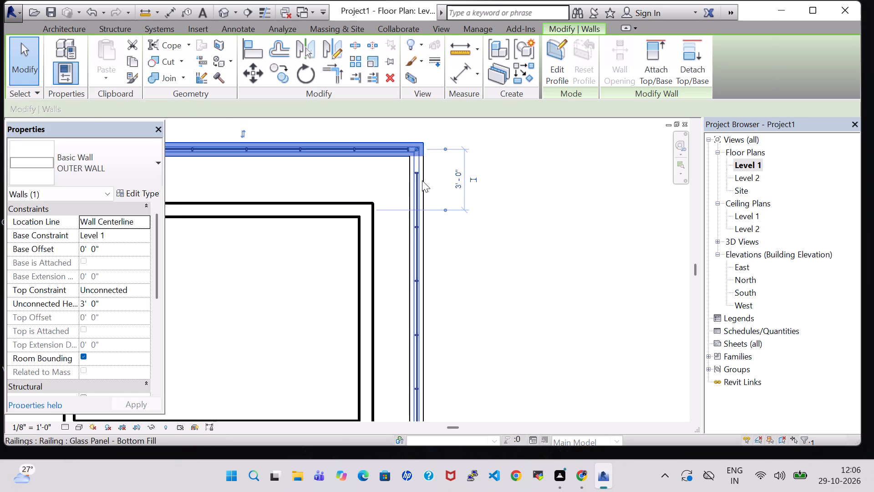
Change the low east boundary wall at the northeast corner to the OUTER WALL type.
{"action": "left_click", "coordinate": [427, 183]}
{"action": "left_click", "coordinate": [86, 175]}
{"action": "scroll", "coordinate": [63, 301], "scroll_direction": "down", "scroll_amount": 3}
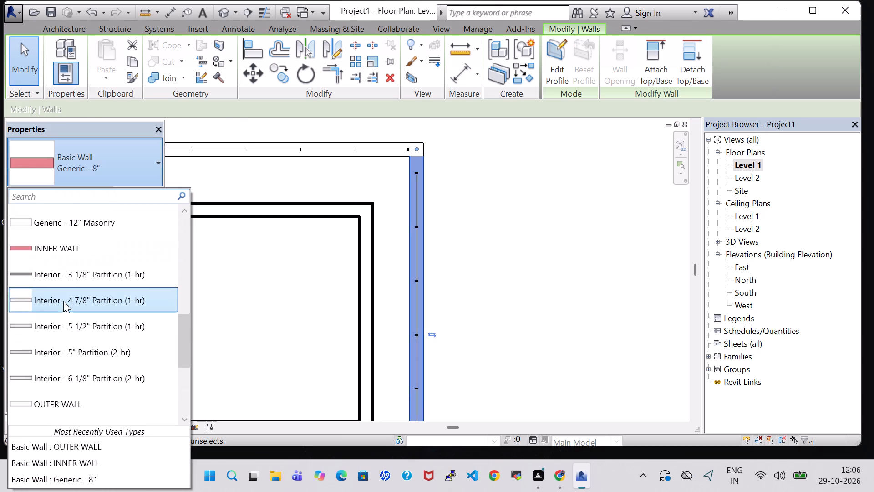
{"action": "left_click", "coordinate": [83, 398]}
{"action": "left_click", "coordinate": [562, 261]}
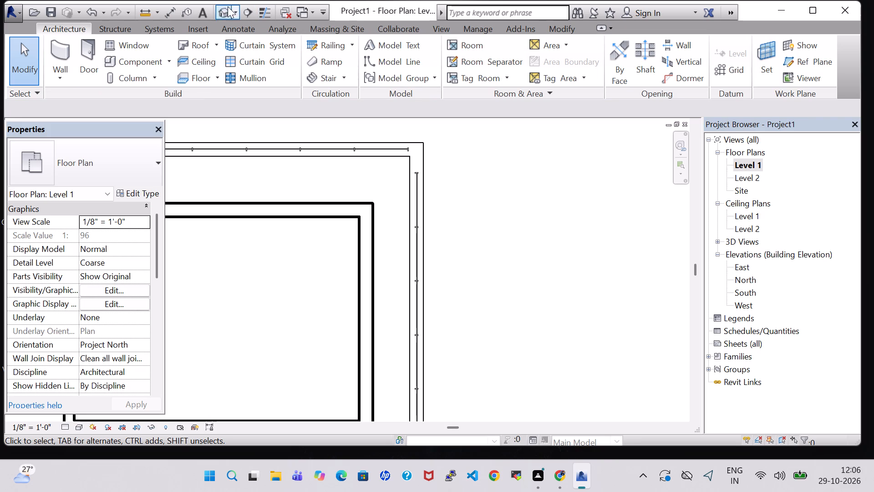
In the 3D view, set the structure layer material of the OUTER WALL type to Brick, Soldier Course, using the low south wall.
{"action": "left_click", "coordinate": [217, 6]}
{"action": "middle_click_drag", "start_coordinate": [596, 313], "coordinate": [605, 326], "text": "shift"}
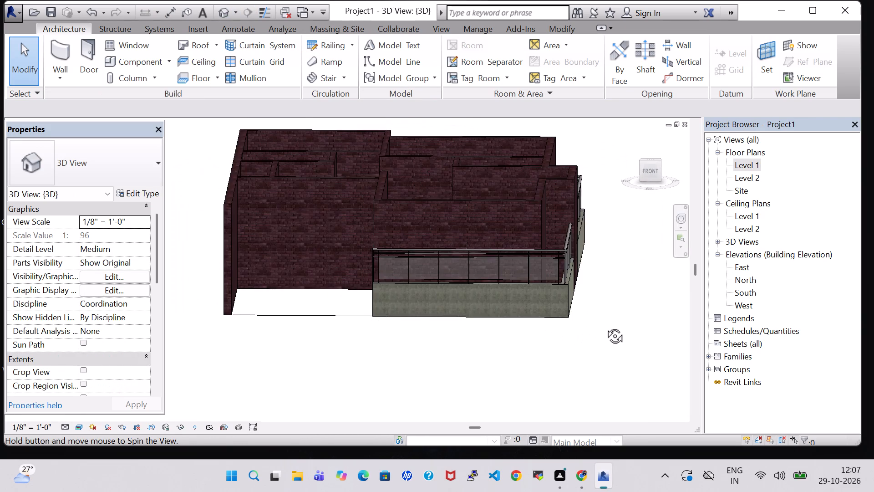
{"action": "middle_click_drag", "start_coordinate": [605, 326], "coordinate": [605, 326], "text": "shift"}
{"action": "left_click", "coordinate": [507, 306]}
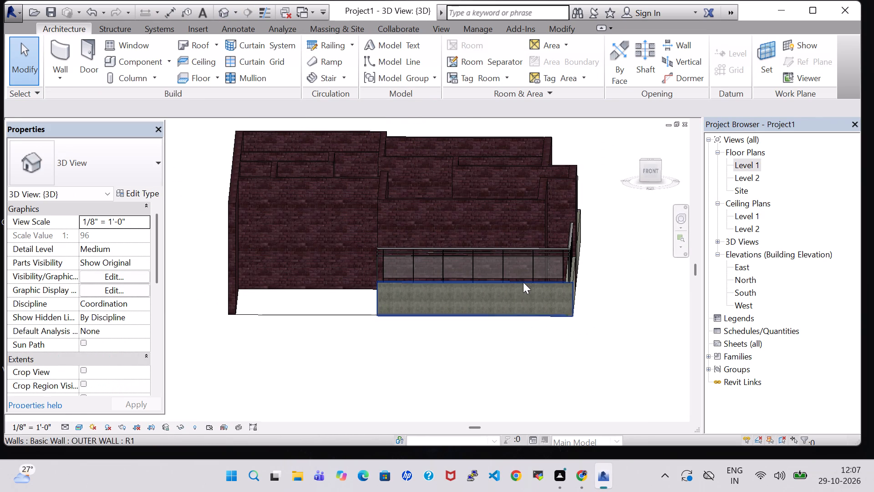
{"action": "left_click", "coordinate": [568, 293]}
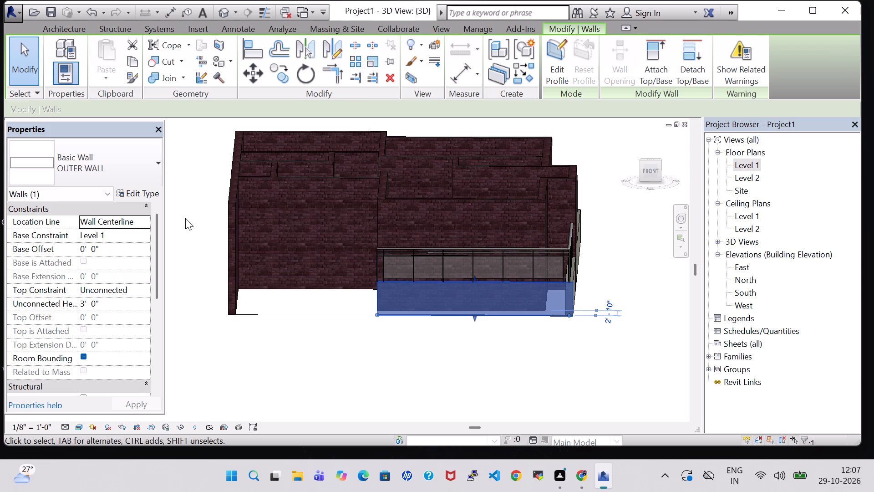
{"action": "left_click", "coordinate": [132, 190]}
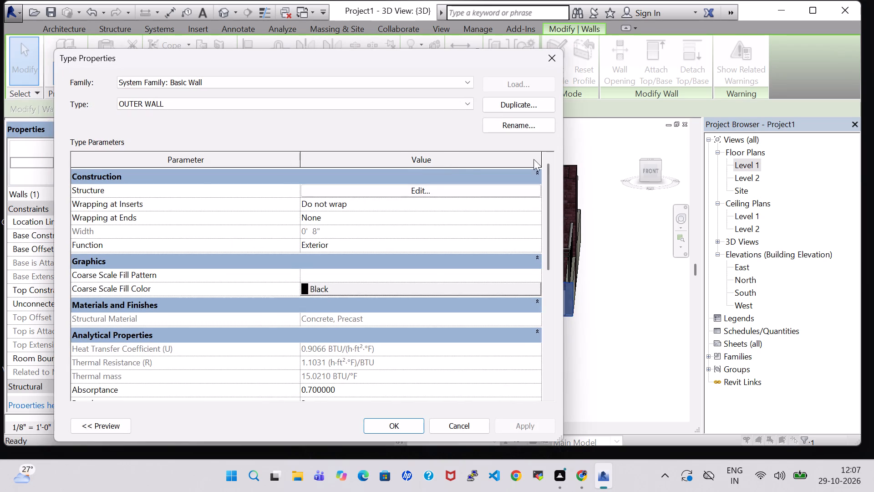
{"action": "left_click", "coordinate": [415, 186]}
{"action": "left_click", "coordinate": [288, 183]}
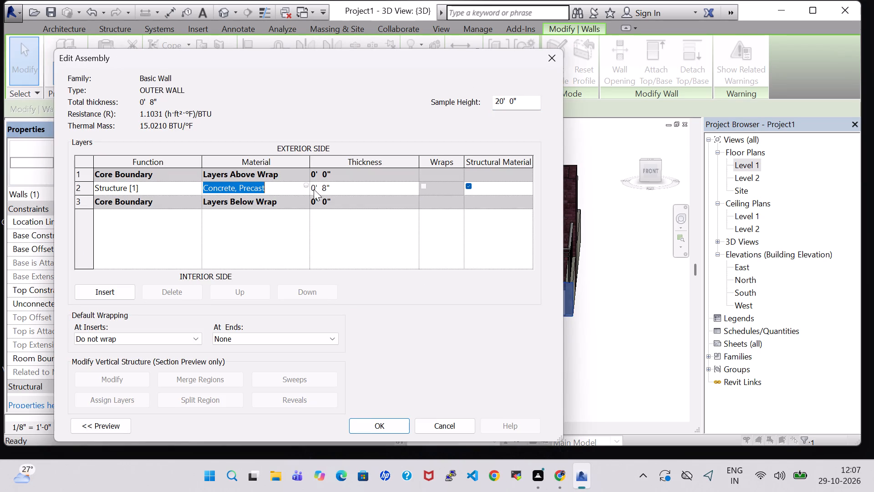
{"action": "left_click", "coordinate": [308, 186]}
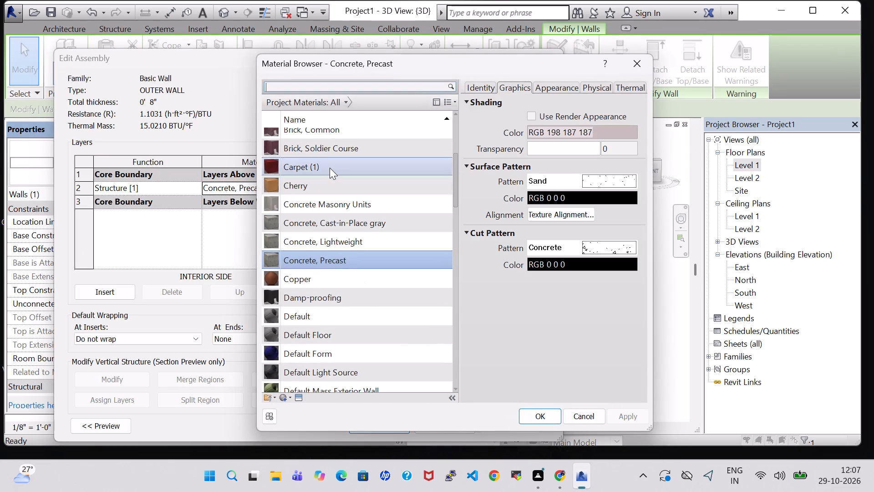
{"action": "left_click", "coordinate": [328, 143]}
{"action": "left_click", "coordinate": [551, 420]}
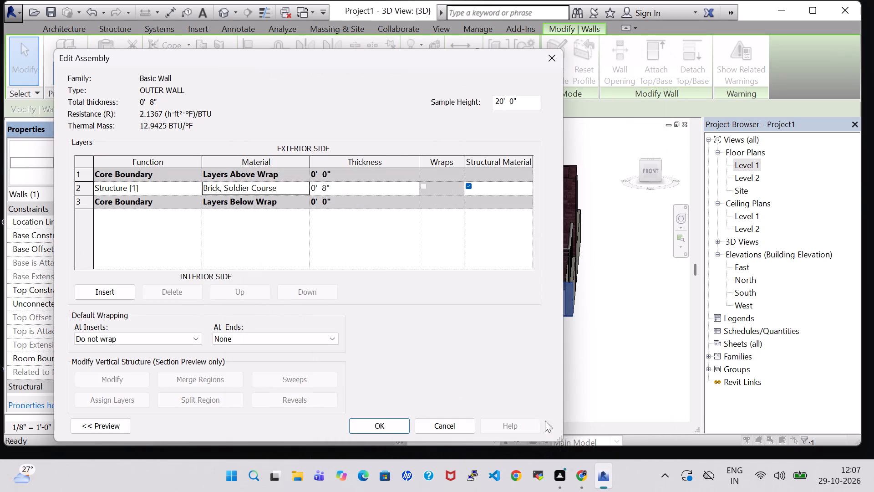
{"action": "left_click", "coordinate": [363, 419]}
{"action": "left_click", "coordinate": [524, 426]}
{"action": "left_click", "coordinate": [400, 432]}
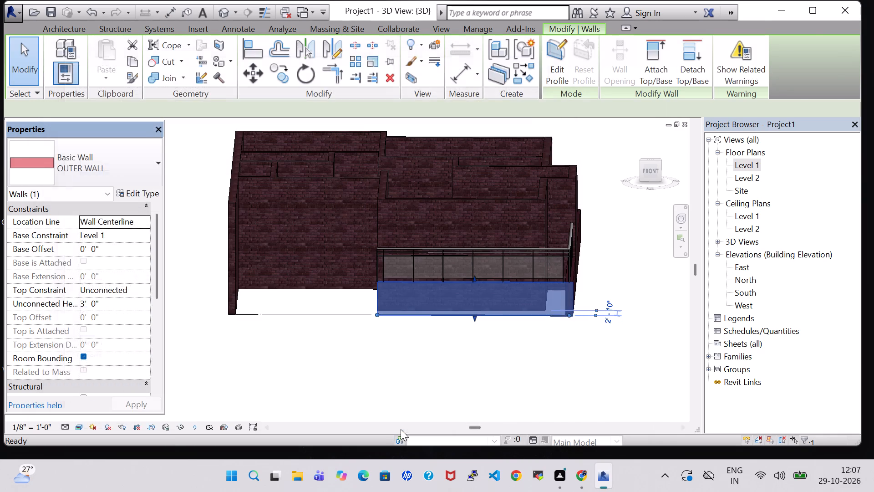
{"action": "left_click", "coordinate": [525, 373]}
In the Level 1 floor plan, change the full-height east wall between the two railing-topped walls to the OUTER WALL type.
{"action": "middle_click_drag", "start_coordinate": [503, 369], "coordinate": [379, 378], "text": "shift"}
{"action": "middle_click_drag", "start_coordinate": [530, 350], "coordinate": [437, 361], "text": "shift"}
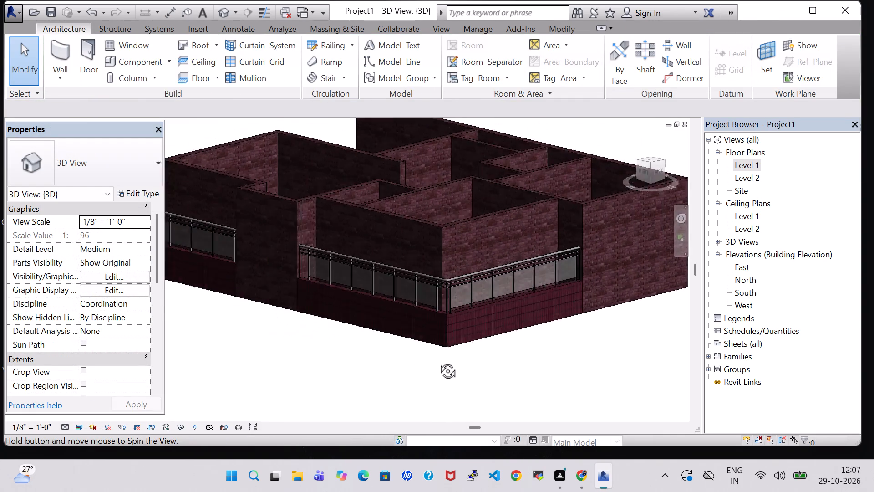
{"action": "middle_click_drag", "start_coordinate": [437, 361], "coordinate": [478, 361], "text": "shift"}
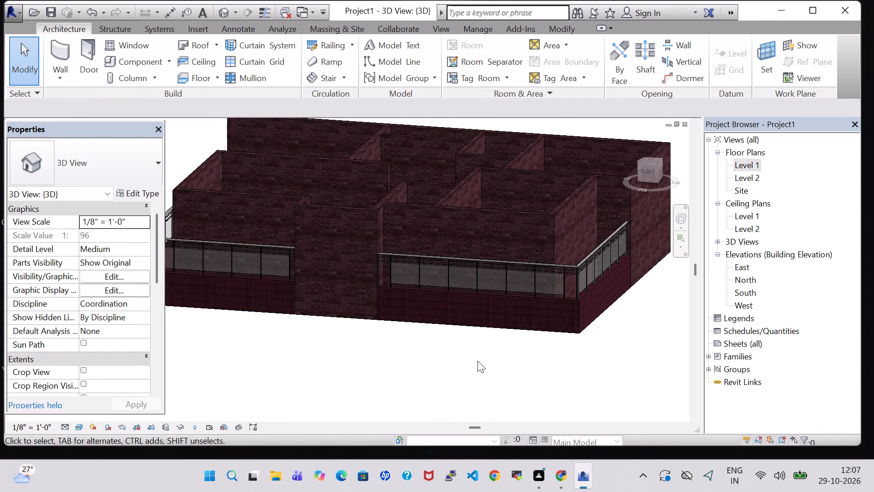
{"action": "middle_click_drag", "start_coordinate": [478, 361], "coordinate": [531, 364], "text": "shift"}
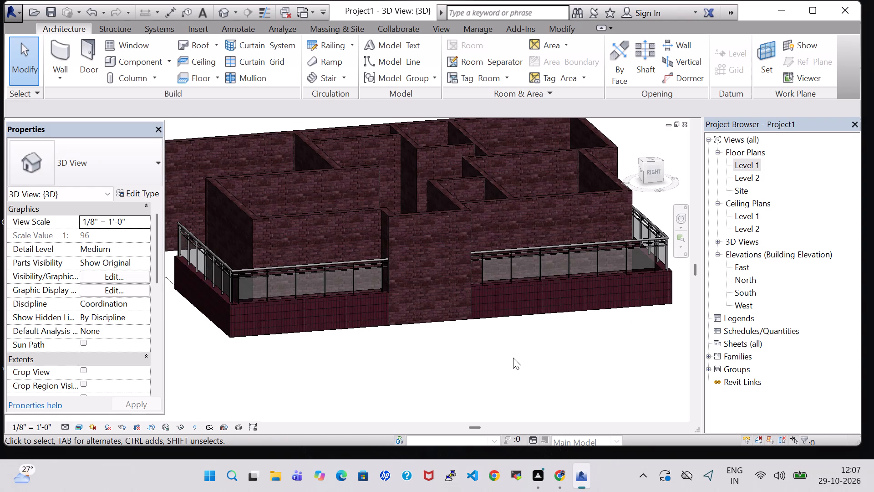
{"action": "middle_click_drag", "start_coordinate": [513, 358], "coordinate": [536, 358]}
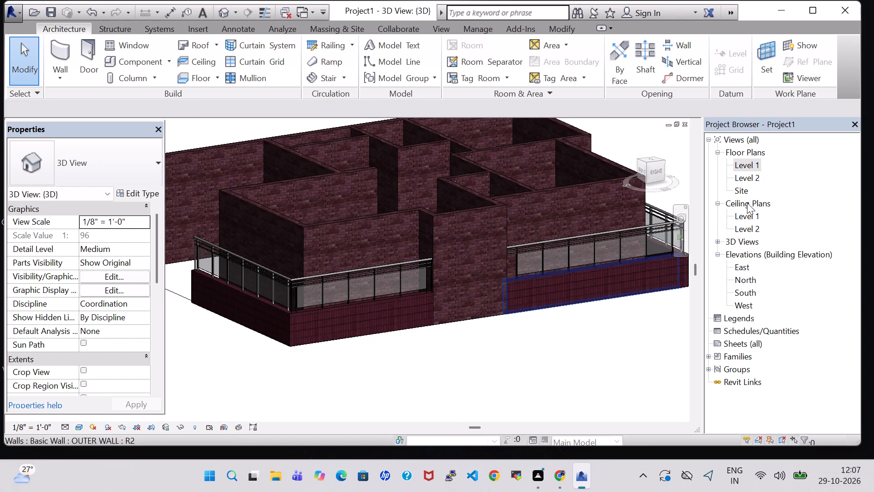
{"action": "double_click", "coordinate": [756, 162]}
{"action": "scroll", "coordinate": [622, 204], "scroll_direction": "down", "scroll_amount": 3}
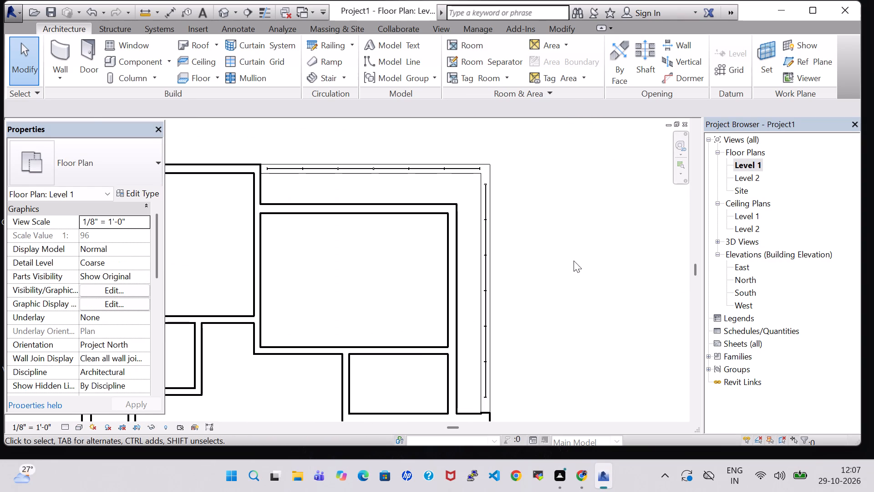
{"action": "middle_click_drag", "start_coordinate": [574, 261], "coordinate": [575, 157]}
{"action": "left_click", "coordinate": [485, 359]}
{"action": "left_click", "coordinate": [107, 177]}
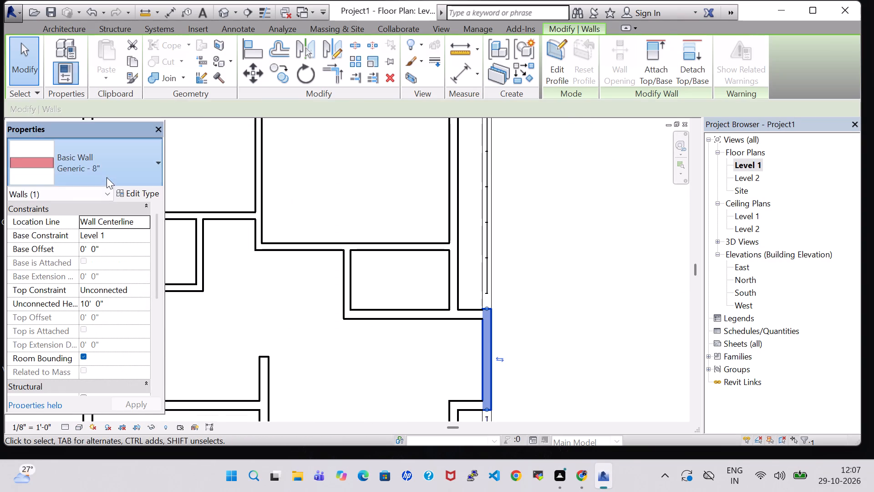
{"action": "scroll", "coordinate": [78, 346], "scroll_direction": "down", "scroll_amount": 4}
{"action": "left_click", "coordinate": [52, 368]}
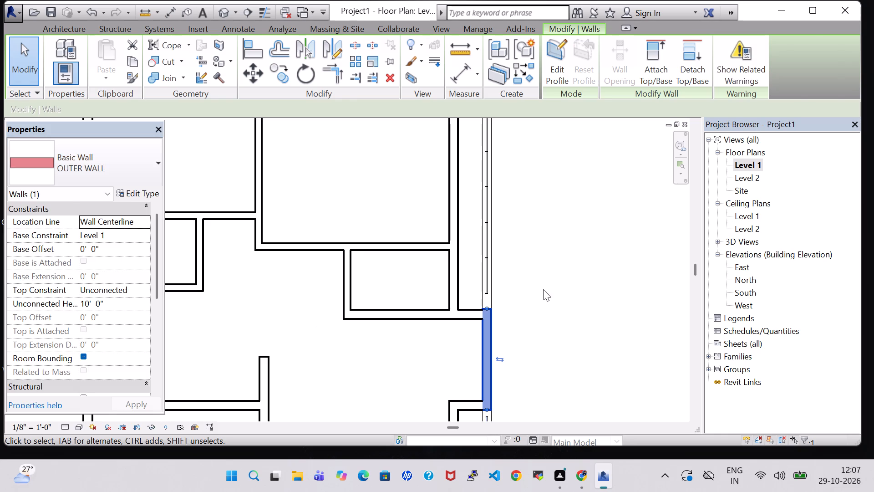
{"action": "left_click", "coordinate": [557, 289]}
In the 3D view, change the full-height north exterior wall beside the railing to the OUTER WALL type.
{"action": "left_click", "coordinate": [225, 17]}
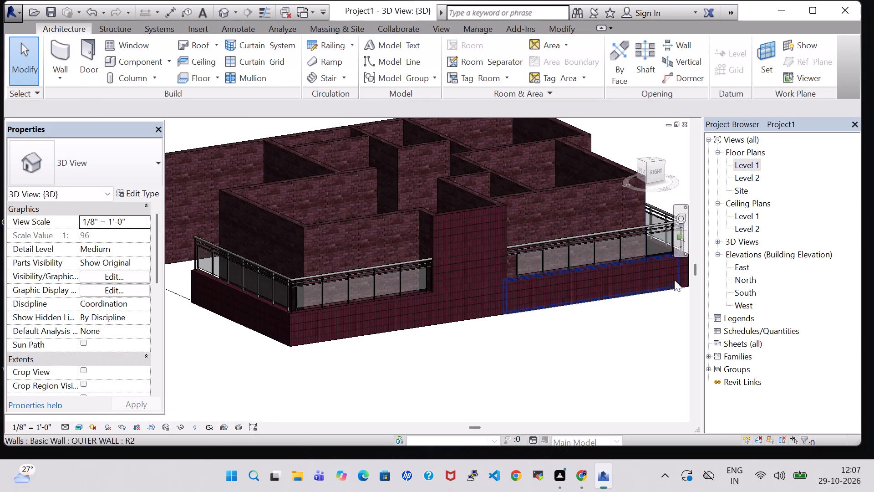
{"action": "scroll", "coordinate": [604, 318], "scroll_direction": "down", "scroll_amount": 1}
{"action": "middle_click_drag", "start_coordinate": [594, 338], "coordinate": [436, 358], "text": "shift"}
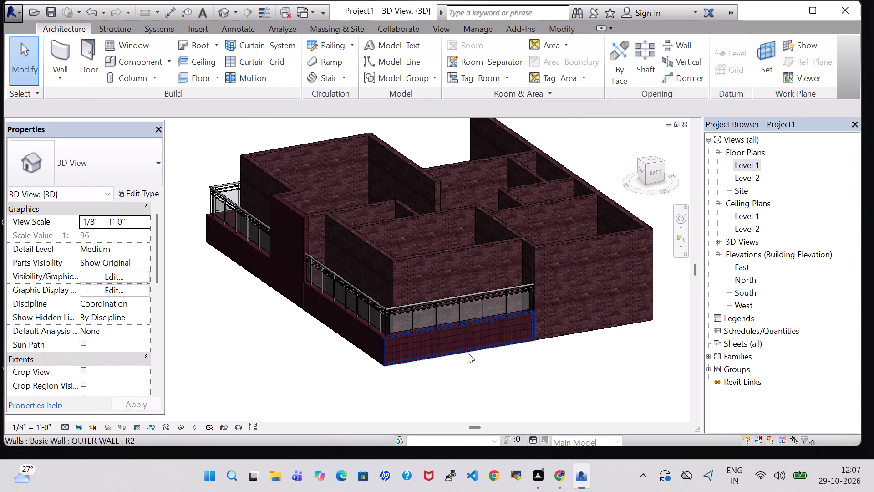
{"action": "left_click", "coordinate": [607, 287]}
{"action": "left_click", "coordinate": [113, 162]}
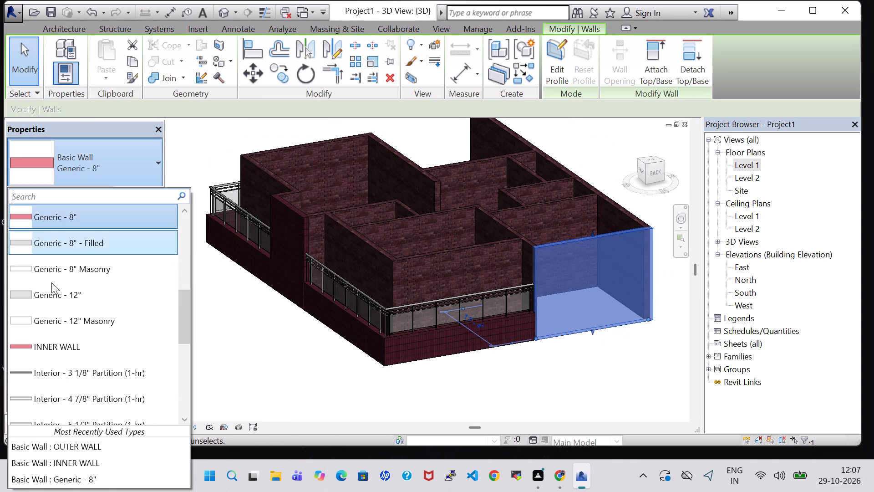
{"action": "scroll", "coordinate": [82, 345], "scroll_direction": "down", "scroll_amount": 4}
{"action": "left_click", "coordinate": [70, 376]}
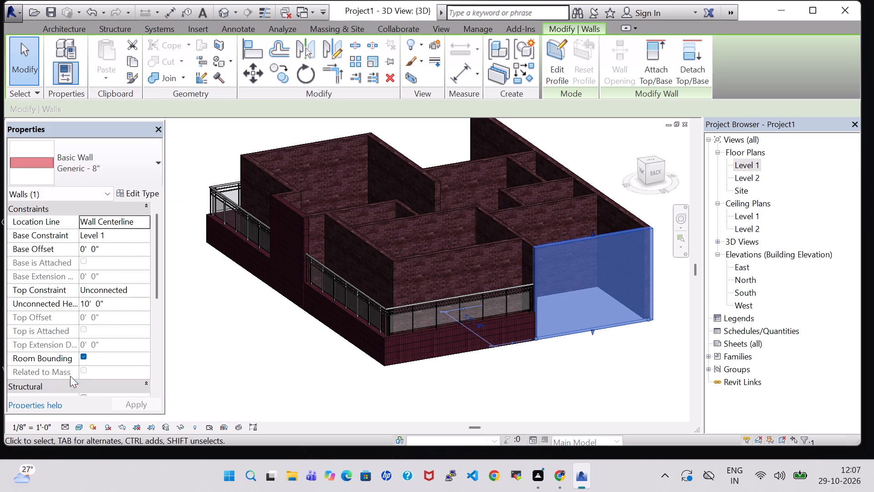
{"action": "left_click", "coordinate": [582, 394]}
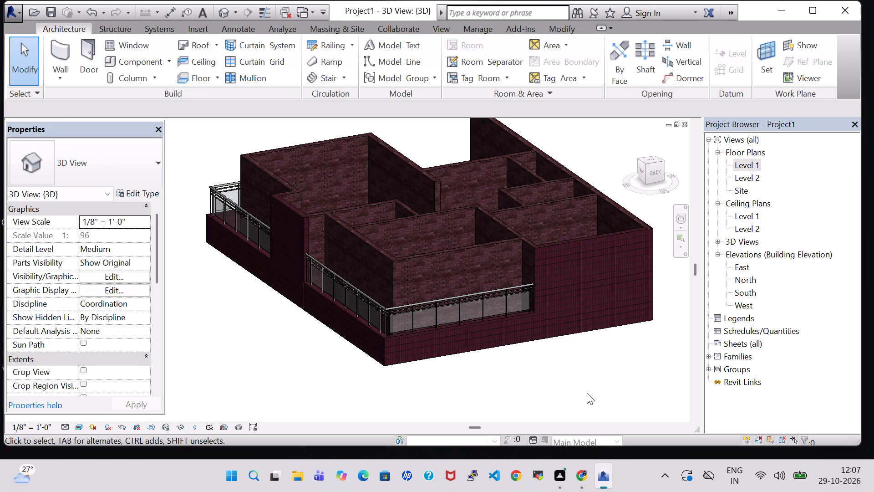
In the 3D view, change the long full-height west exterior wall to the OUTER WALL type.
{"action": "middle_click_drag", "start_coordinate": [598, 390], "coordinate": [504, 389], "text": "shift"}
{"action": "left_click", "coordinate": [497, 297]}
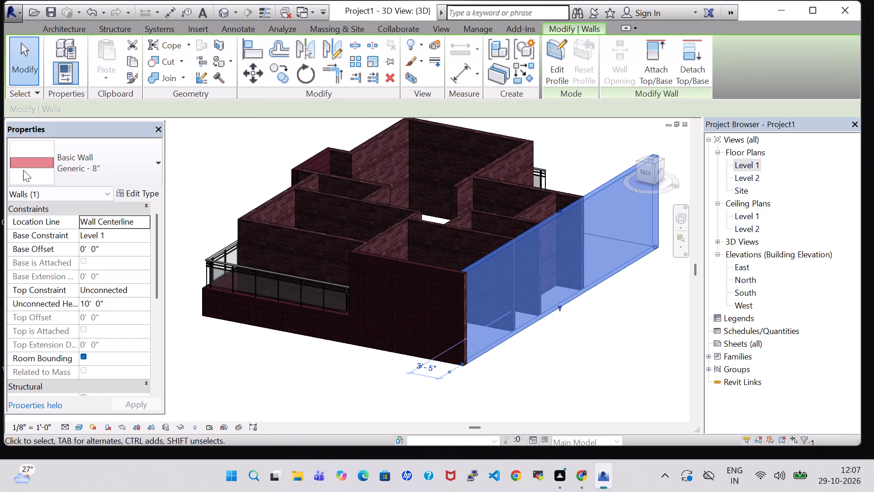
{"action": "left_click", "coordinate": [89, 159]}
{"action": "scroll", "coordinate": [89, 347], "scroll_direction": "down", "scroll_amount": 4}
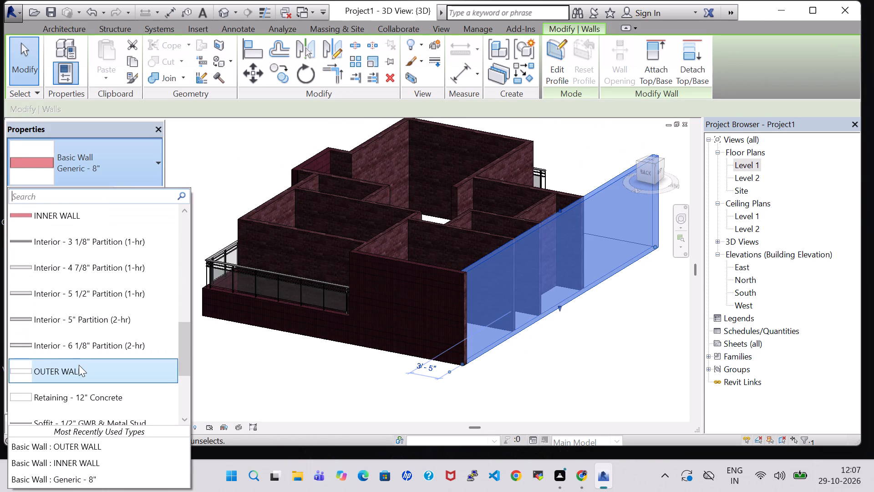
{"action": "left_click", "coordinate": [79, 366]}
{"action": "left_click", "coordinate": [522, 354]}
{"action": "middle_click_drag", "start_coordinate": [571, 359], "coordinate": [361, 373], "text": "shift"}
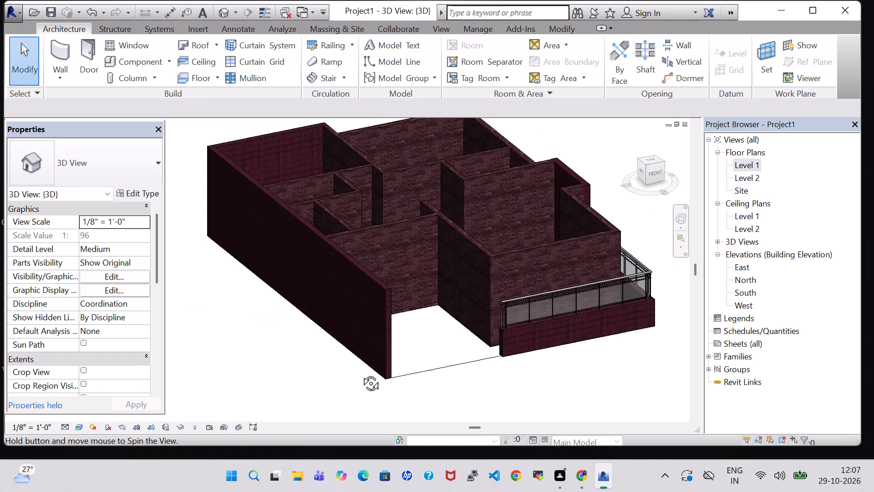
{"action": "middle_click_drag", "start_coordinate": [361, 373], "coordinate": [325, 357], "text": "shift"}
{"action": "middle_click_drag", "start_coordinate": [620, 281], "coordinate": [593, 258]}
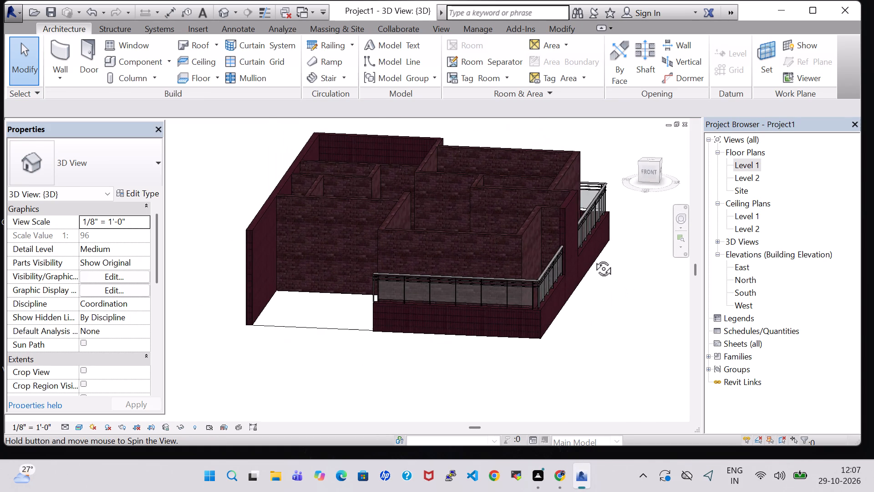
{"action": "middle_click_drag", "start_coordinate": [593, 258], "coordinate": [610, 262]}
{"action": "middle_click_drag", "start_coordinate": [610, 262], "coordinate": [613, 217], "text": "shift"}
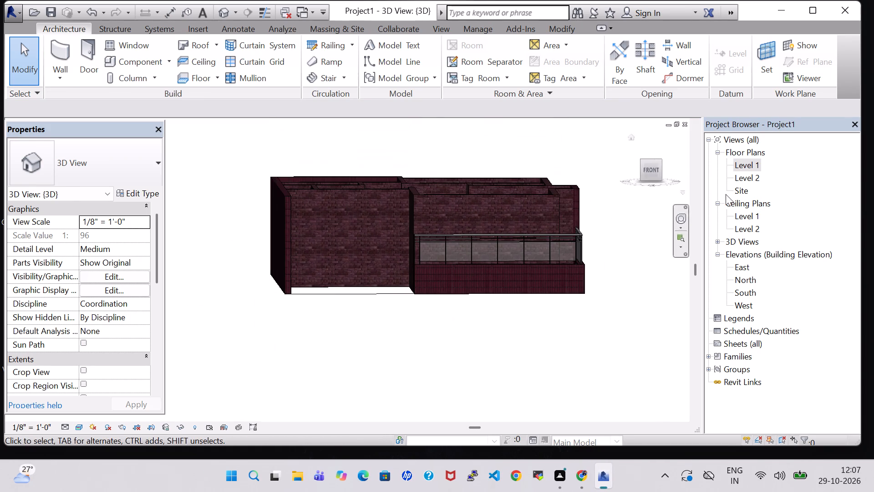
In the Level 1 floor plan, split the wall south of the narrow west room near the west exterior wall and at the room's east partition.
{"action": "double_click", "coordinate": [753, 166]}
{"action": "scroll", "coordinate": [486, 252], "scroll_direction": "down", "scroll_amount": 7}
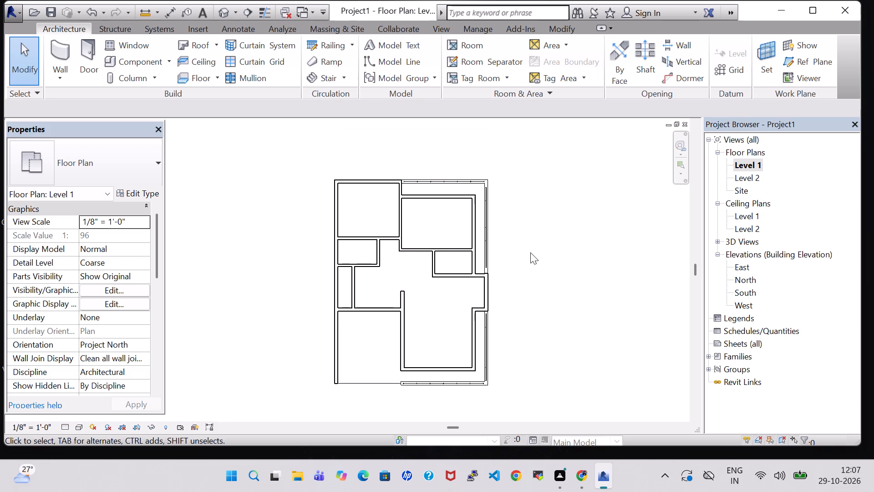
{"action": "scroll", "coordinate": [329, 313], "scroll_direction": "up", "scroll_amount": 9}
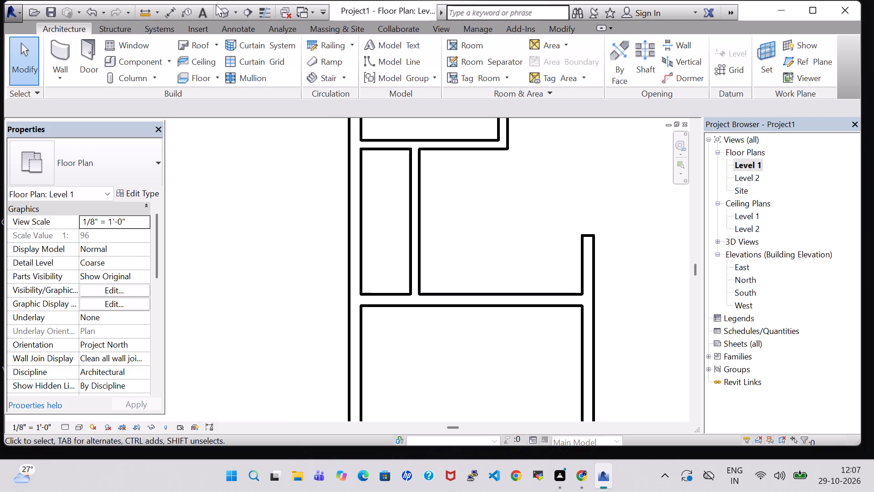
{"action": "left_click", "coordinate": [554, 35]}
{"action": "left_click", "coordinate": [556, 31]}
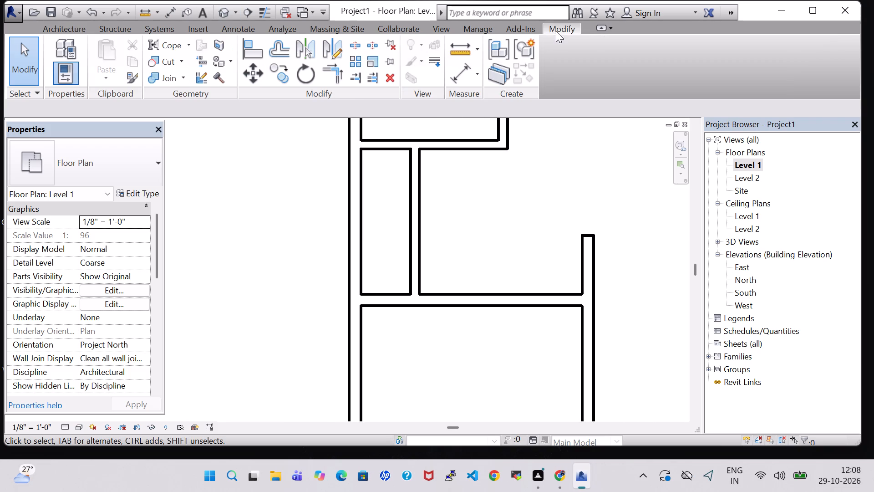
{"action": "scroll", "coordinate": [311, 363], "scroll_direction": "up", "scroll_amount": 6}
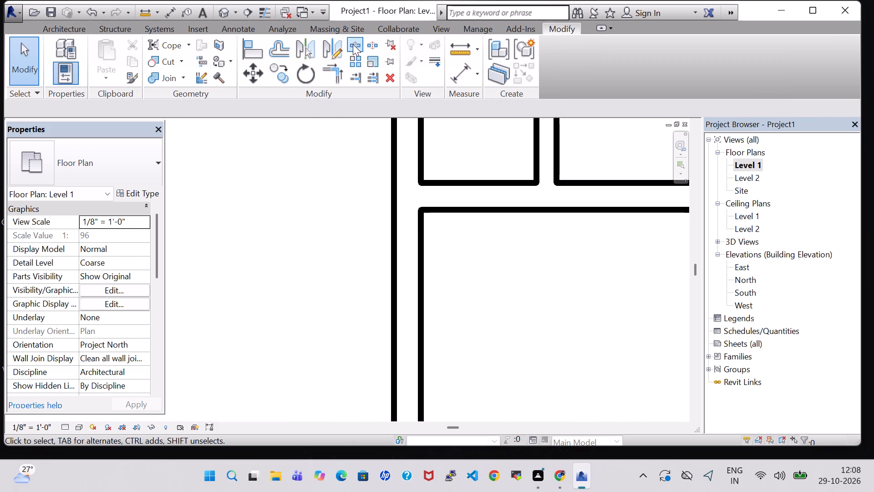
{"action": "left_click", "coordinate": [356, 45]}
{"action": "scroll", "coordinate": [452, 206], "scroll_direction": "up", "scroll_amount": 5}
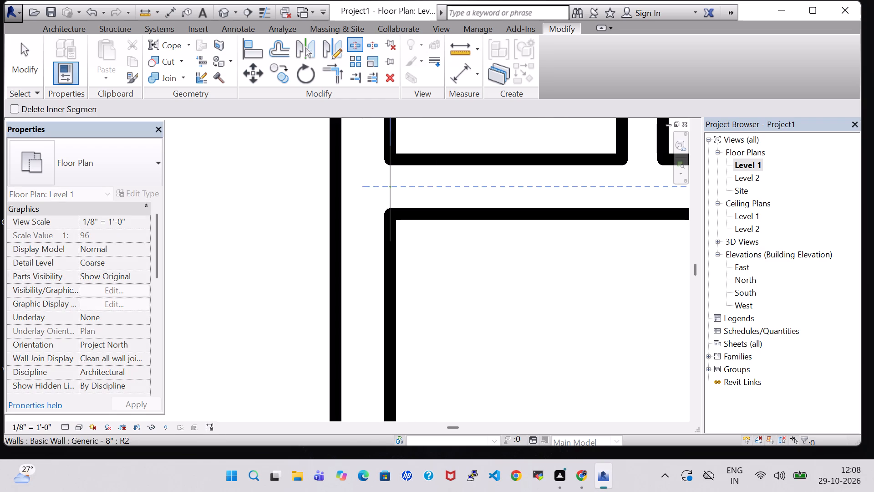
{"action": "left_click", "coordinate": [390, 192]}
{"action": "left_click", "coordinate": [808, 419]}
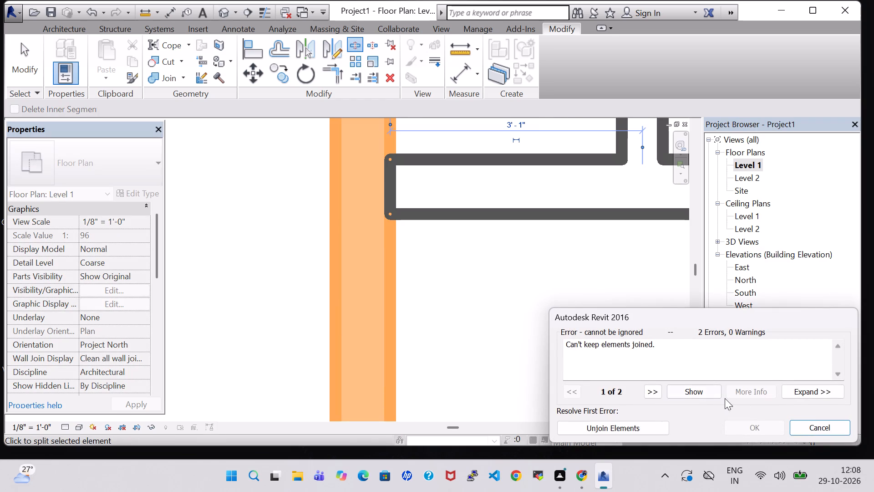
{"action": "left_click", "coordinate": [806, 422]}
{"action": "scroll", "coordinate": [411, 201], "scroll_direction": "down", "scroll_amount": 1}
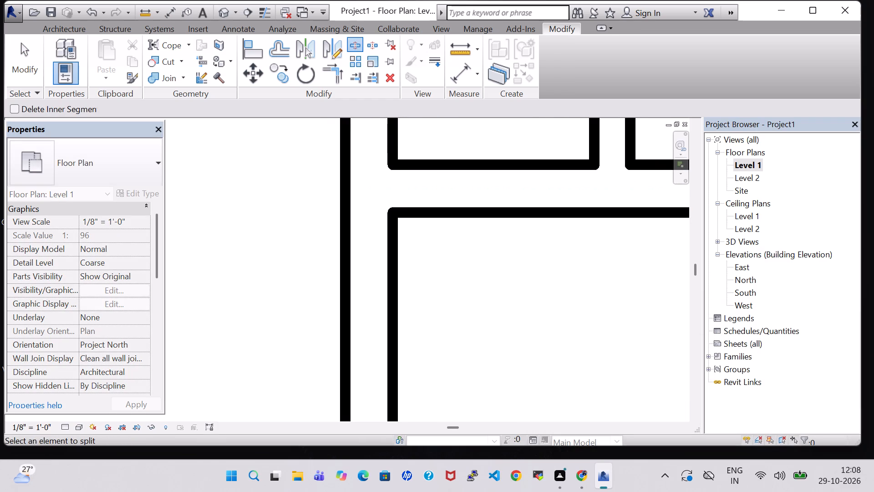
{"action": "left_click", "coordinate": [401, 190]}
{"action": "left_click", "coordinate": [593, 188]}
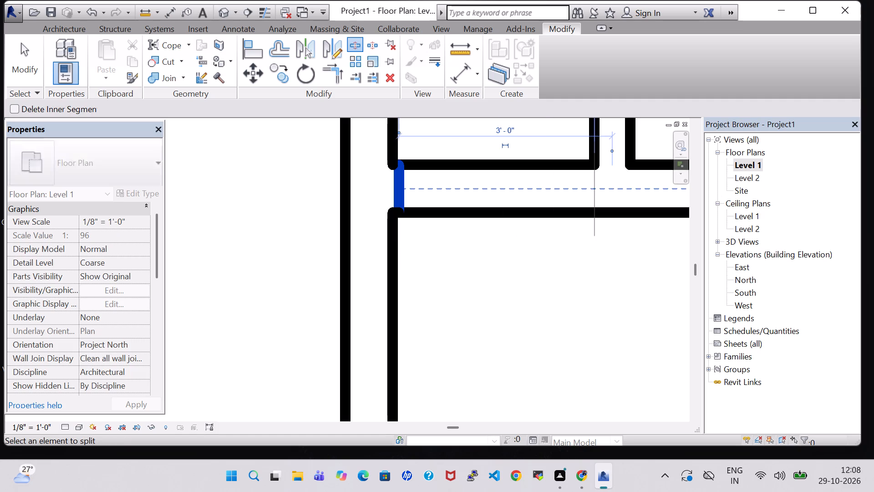
{"action": "key", "text": "Escape"}
{"action": "key", "text": "Escape"}
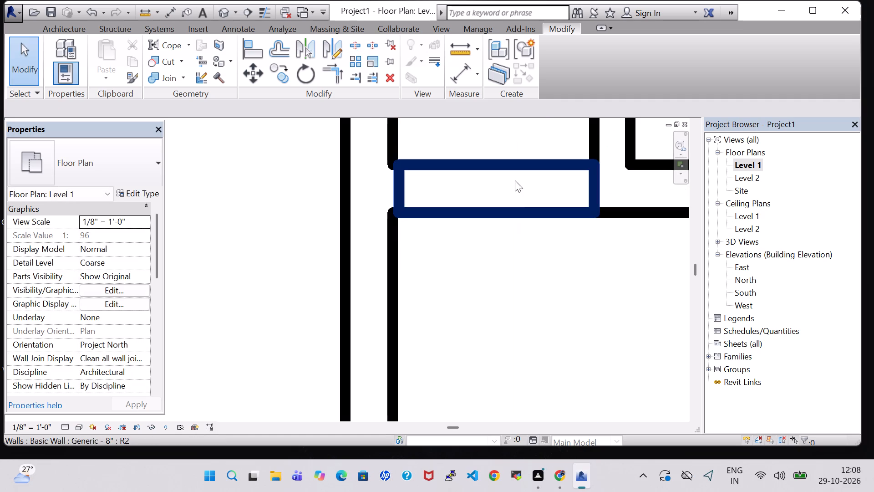
Delete the split wall segment, about 3 feet long, south of the narrow west room and the leftover stub at the west exterior wall.
{"action": "left_click", "coordinate": [515, 180]}
{"action": "left_click", "coordinate": [522, 194]}
{"action": "key", "text": "Delete"}
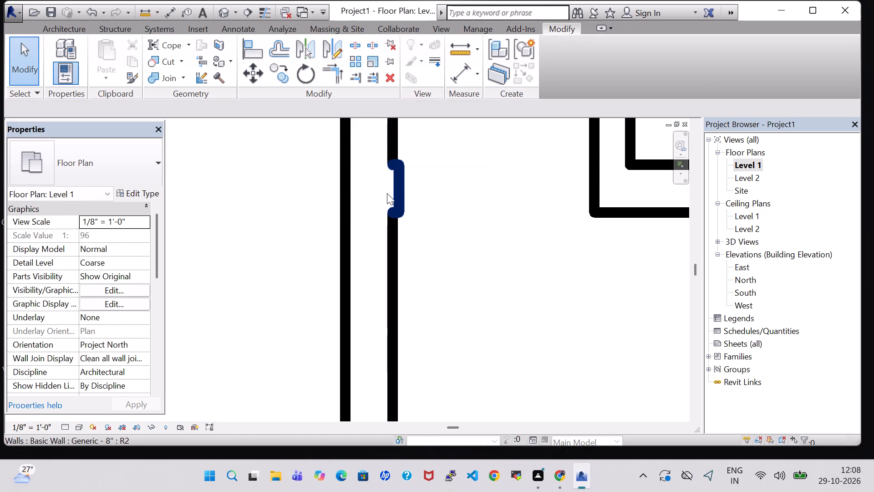
{"action": "left_click", "coordinate": [389, 192]}
{"action": "key", "text": "Delete"}
{"action": "scroll", "coordinate": [397, 201], "scroll_direction": "down", "scroll_amount": 11}
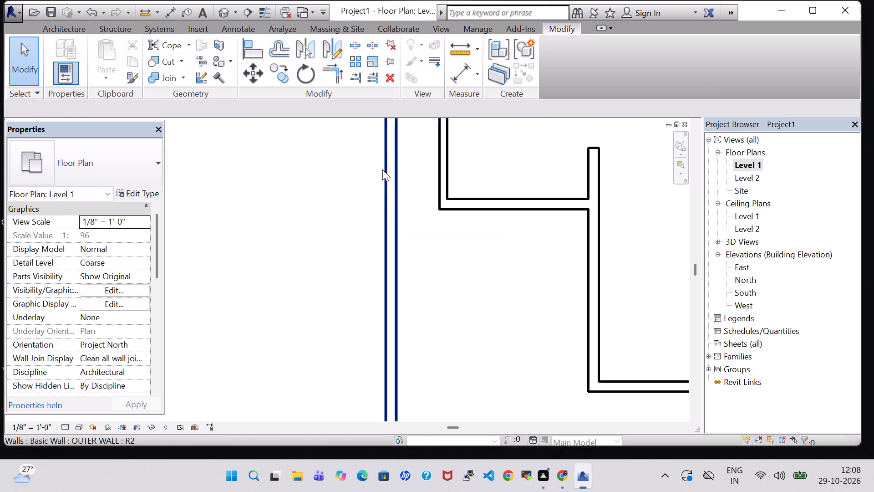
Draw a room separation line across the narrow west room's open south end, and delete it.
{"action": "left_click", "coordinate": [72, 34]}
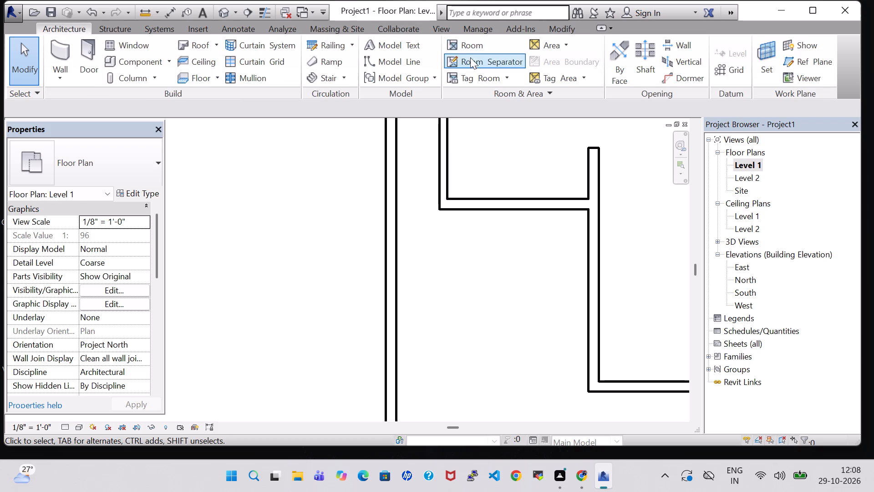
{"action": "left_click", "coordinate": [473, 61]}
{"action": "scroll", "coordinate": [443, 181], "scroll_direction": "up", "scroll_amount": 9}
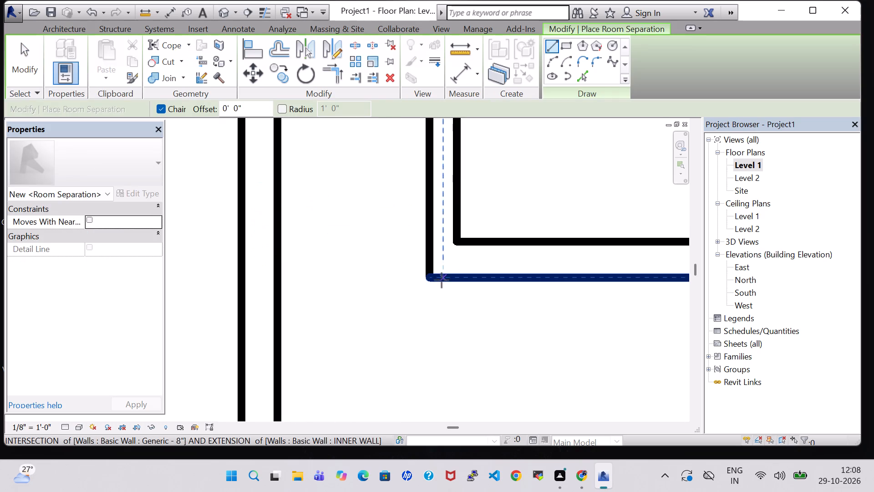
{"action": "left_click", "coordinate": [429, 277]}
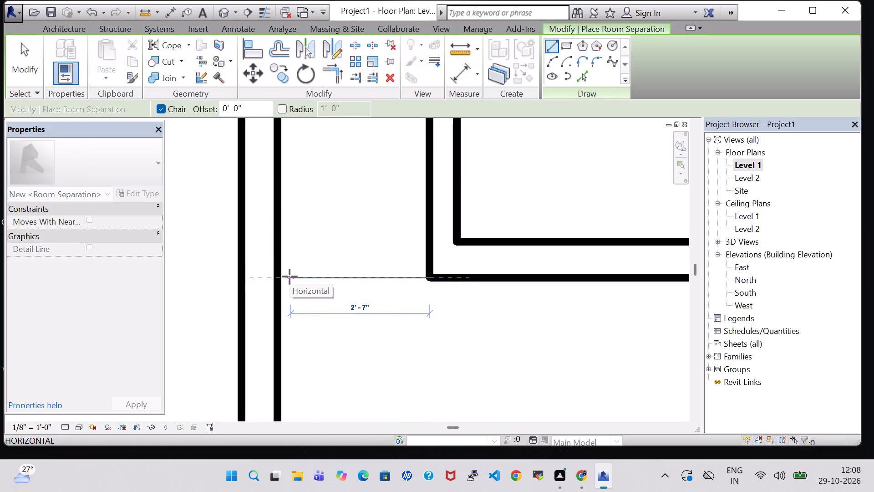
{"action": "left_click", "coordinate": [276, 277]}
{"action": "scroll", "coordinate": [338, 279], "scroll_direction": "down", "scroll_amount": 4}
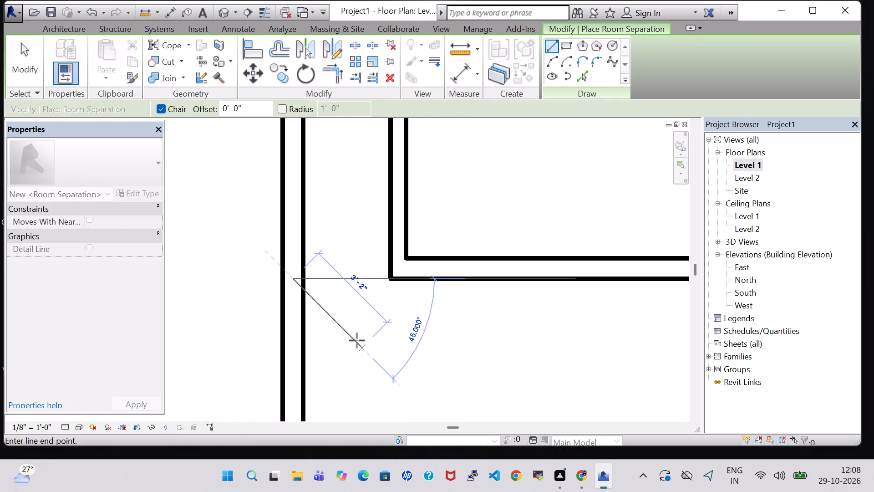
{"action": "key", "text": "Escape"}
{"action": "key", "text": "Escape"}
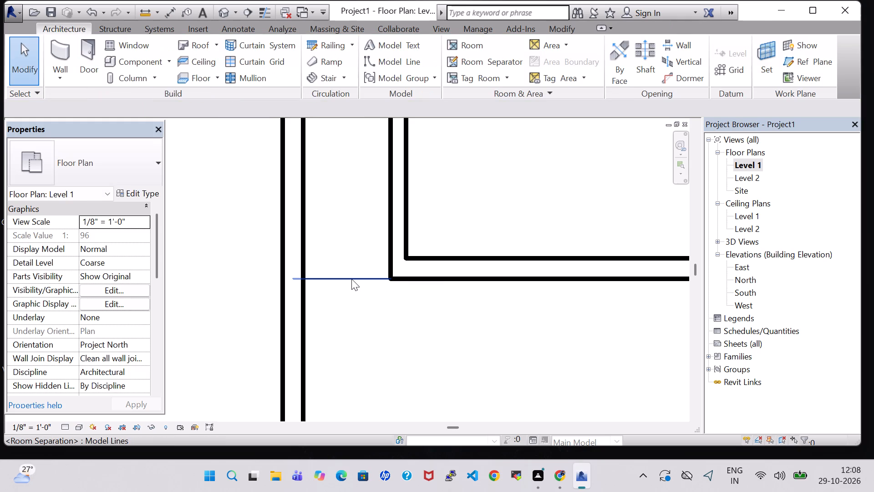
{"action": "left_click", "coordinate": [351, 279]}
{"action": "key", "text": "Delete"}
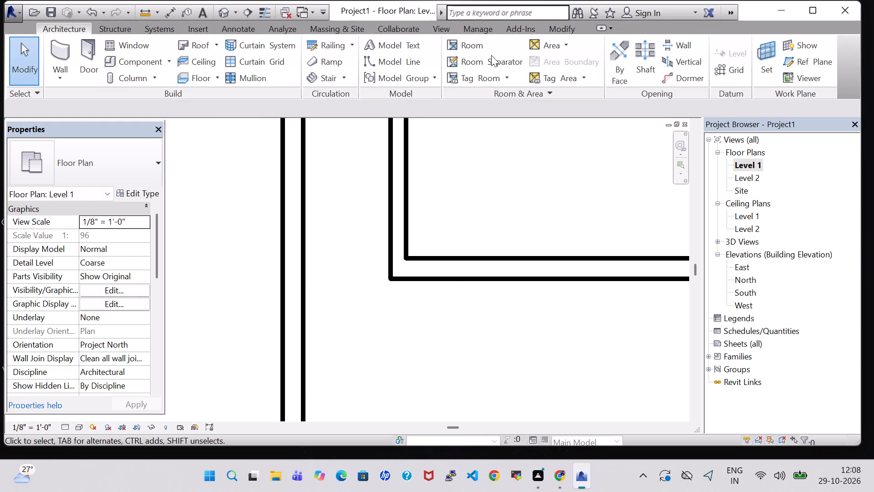
Draw a room separation line from the narrow room's southeast wall corner across the opening to the west exterior wall.
{"action": "left_click", "coordinate": [491, 58]}
{"action": "scroll", "coordinate": [415, 284], "scroll_direction": "up", "scroll_amount": 3}
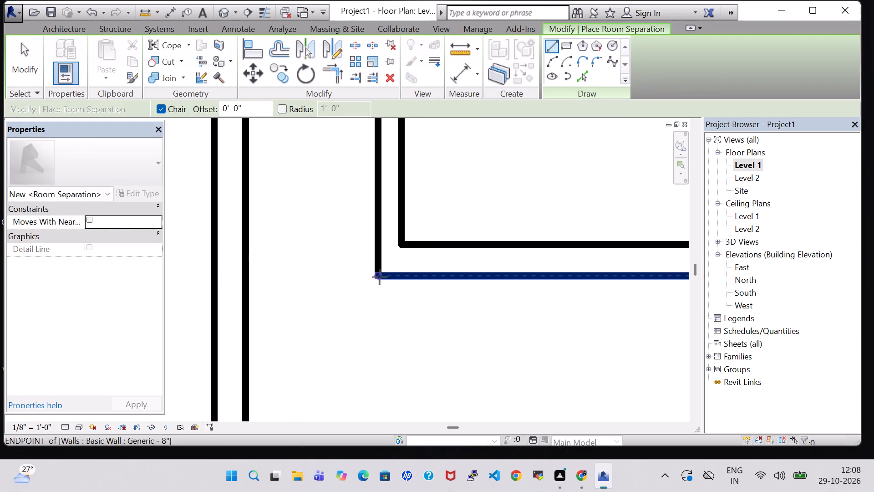
{"action": "left_click", "coordinate": [380, 277]}
{"action": "left_click", "coordinate": [247, 276]}
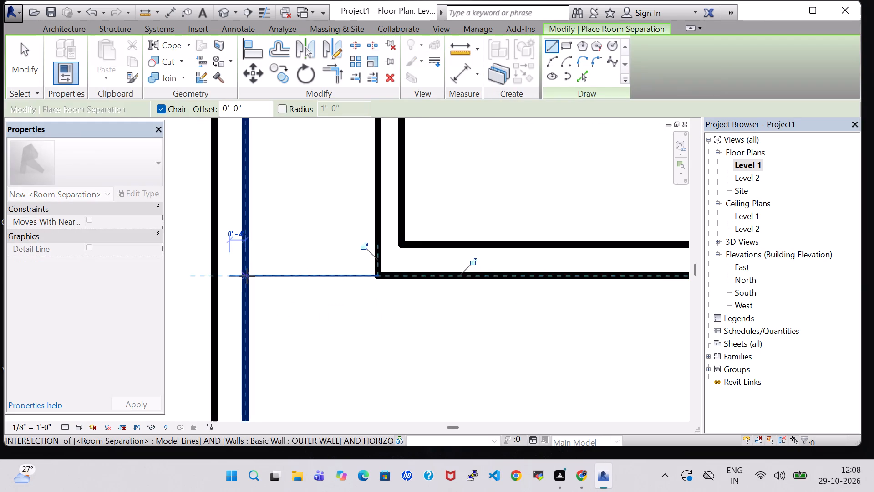
{"action": "key", "text": "Escape"}
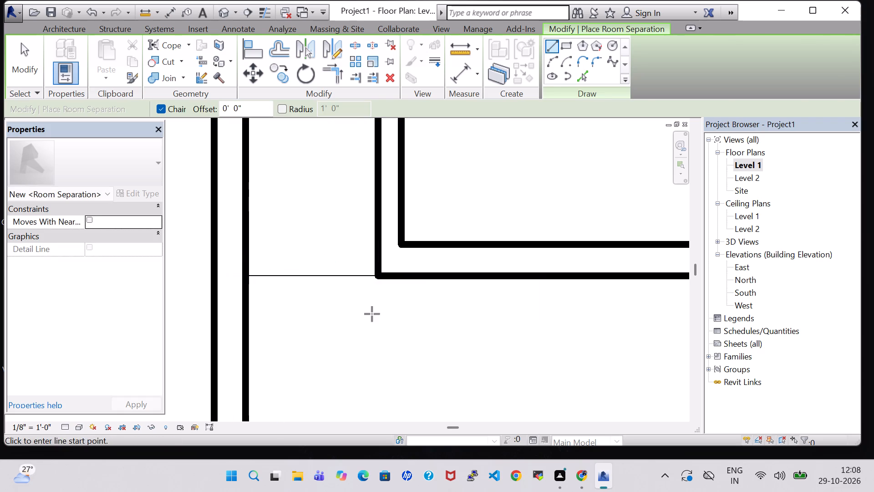
{"action": "key", "text": "Escape"}
{"action": "scroll", "coordinate": [373, 314], "scroll_direction": "down", "scroll_amount": 3}
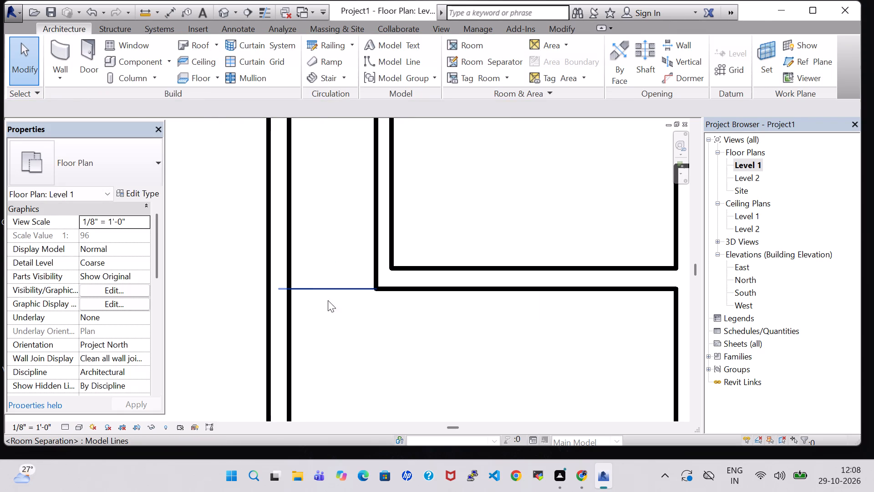
{"action": "scroll", "coordinate": [412, 353], "scroll_direction": "down", "scroll_amount": 4}
{"action": "left_click", "coordinate": [283, 326]}
{"action": "scroll", "coordinate": [283, 326], "scroll_direction": "down", "scroll_amount": 3}
{"action": "scroll", "coordinate": [438, 332], "scroll_direction": "down", "scroll_amount": 1}
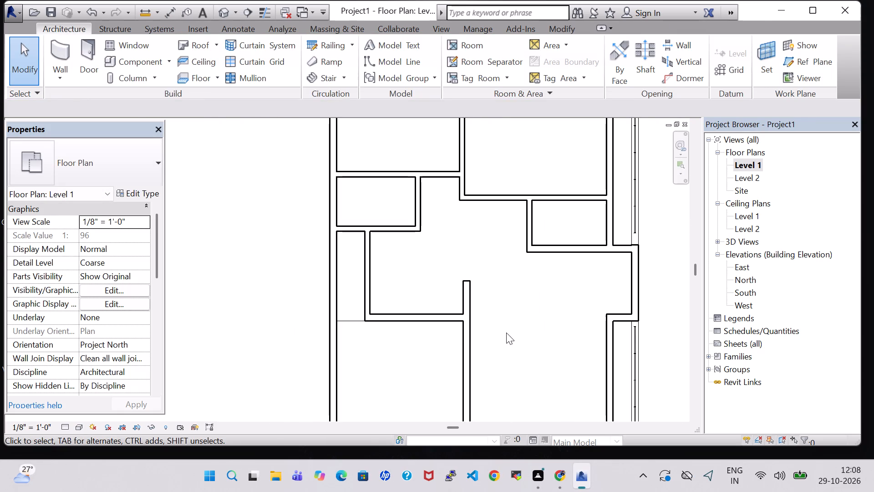
Start a Generic - 12" roof by footprint and move it to Level 2.
{"action": "middle_click_drag", "start_coordinate": [506, 333], "coordinate": [479, 295]}
{"action": "scroll", "coordinate": [479, 295], "scroll_direction": "down", "scroll_amount": 3}
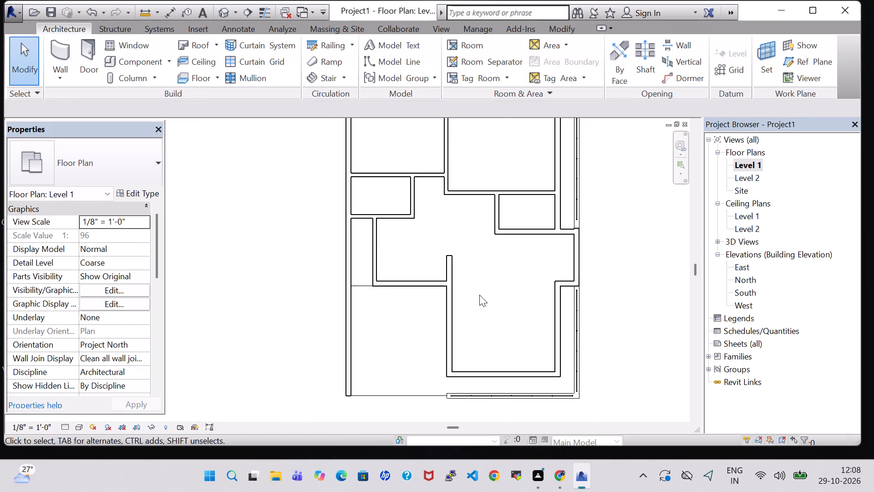
{"action": "middle_click_drag", "start_coordinate": [492, 300], "coordinate": [443, 271]}
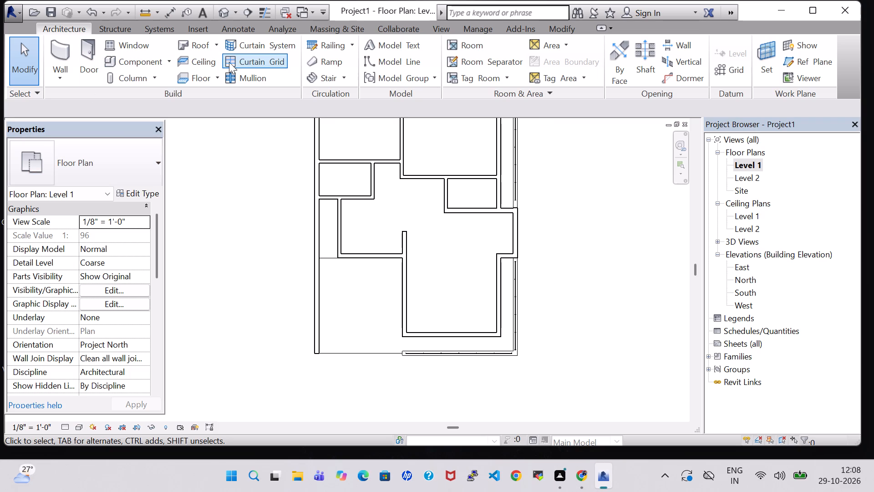
{"action": "scroll", "coordinate": [467, 266], "scroll_direction": "down", "scroll_amount": 1}
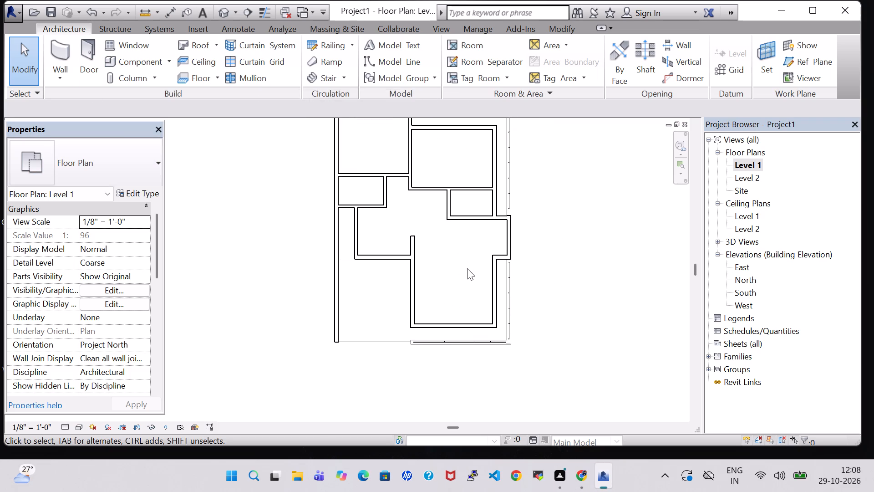
{"action": "middle_click_drag", "start_coordinate": [563, 251], "coordinate": [541, 266]}
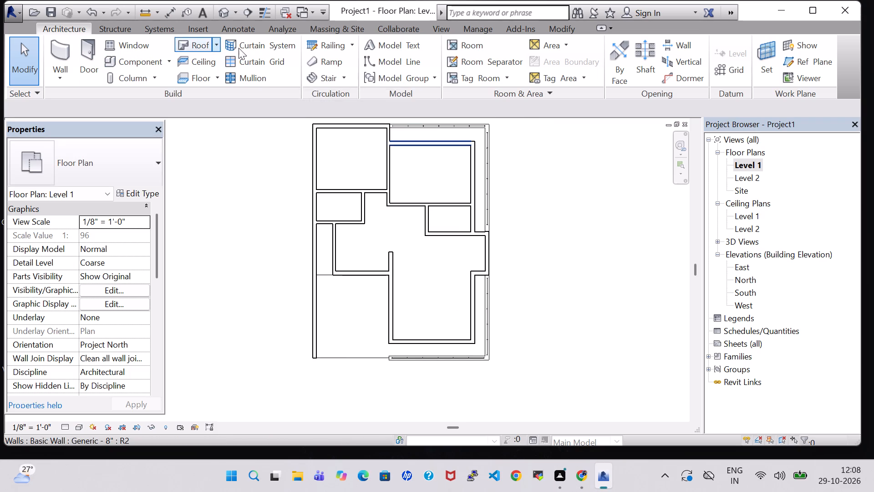
{"action": "left_click", "coordinate": [195, 39]}
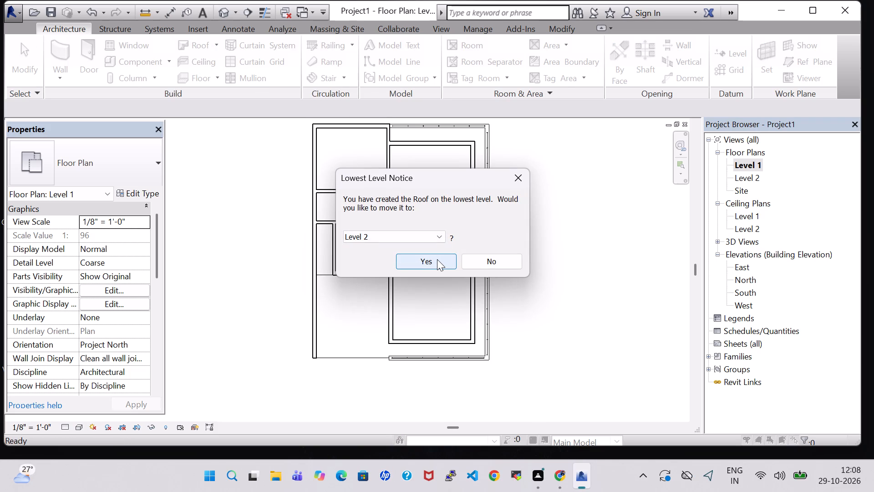
{"action": "left_click", "coordinate": [437, 259]}
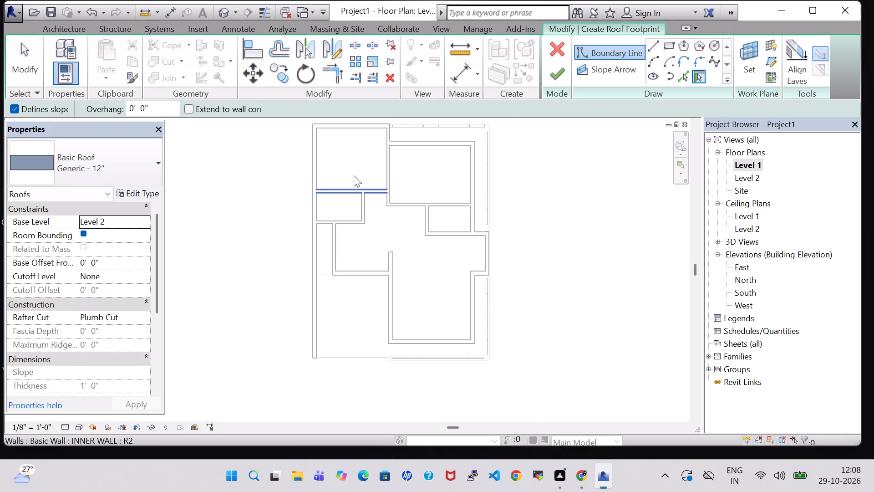
Sketch slope-defining roof boundary lines along the outer faces of the exterior walls, from the northwest corner to the northeast corner and down the east side.
{"action": "scroll", "coordinate": [350, 161], "scroll_direction": "up", "scroll_amount": 3}
{"action": "middle_click_drag", "start_coordinate": [350, 161], "coordinate": [290, 220]}
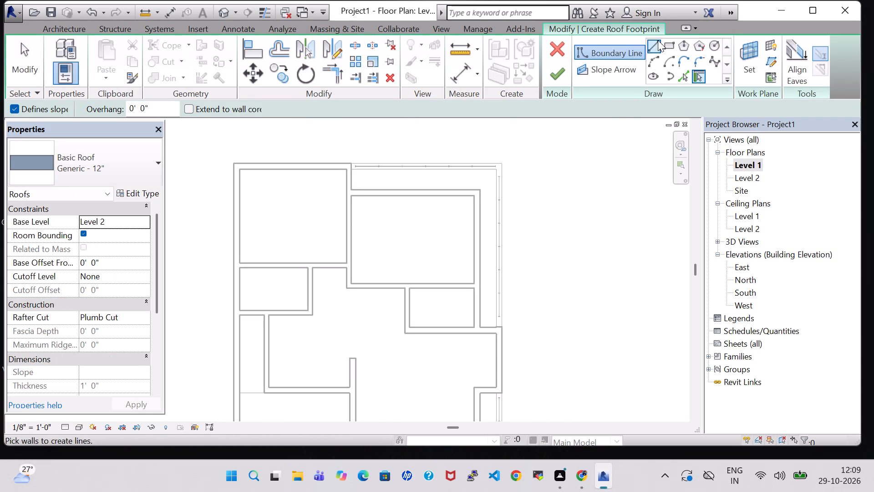
{"action": "left_click", "coordinate": [650, 44]}
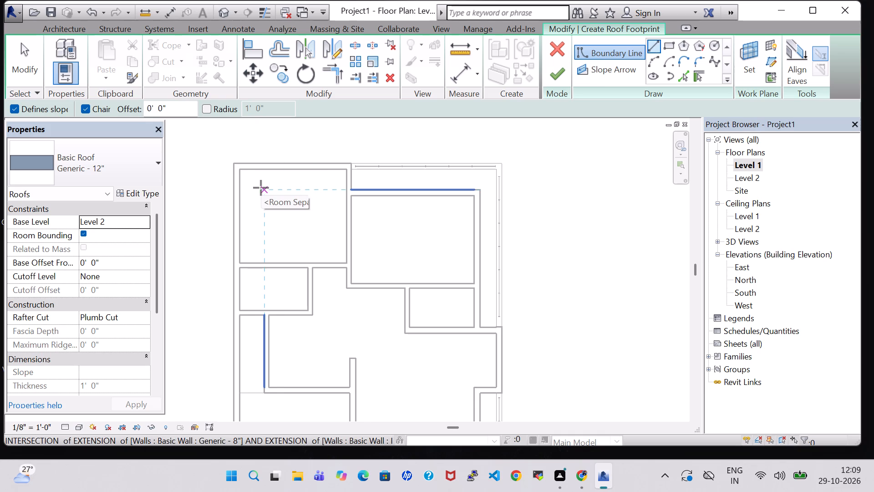
{"action": "scroll", "coordinate": [261, 188], "scroll_direction": "up", "scroll_amount": 2}
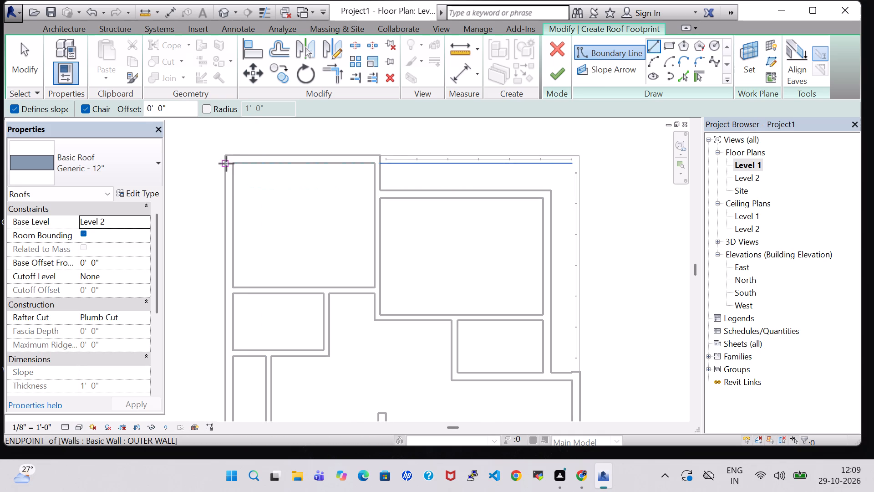
{"action": "left_click", "coordinate": [226, 155]}
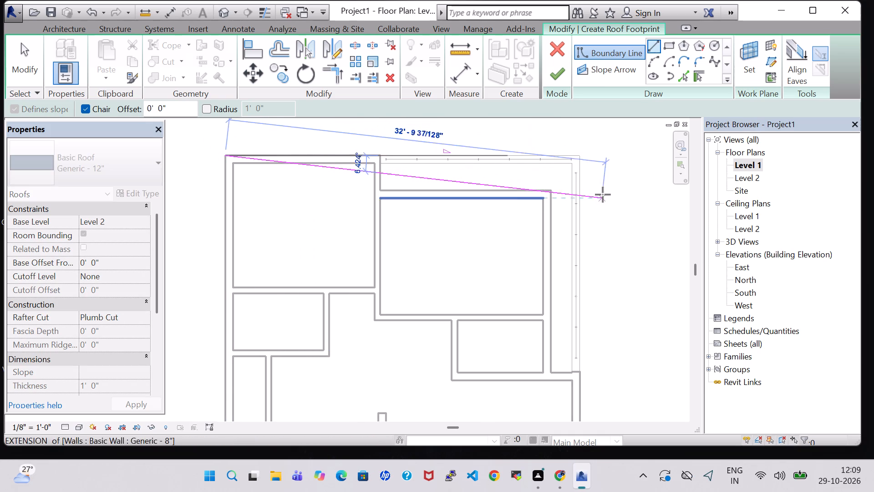
{"action": "scroll", "coordinate": [557, 168], "scroll_direction": "up", "scroll_amount": 2}
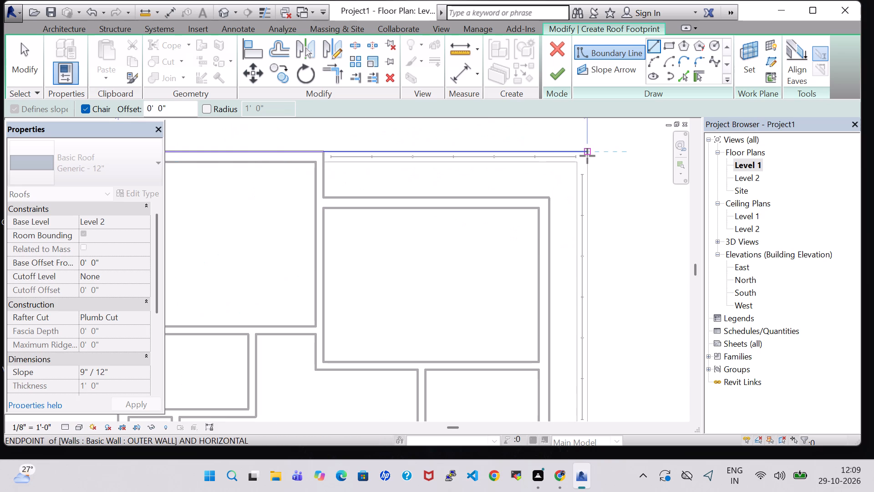
{"action": "left_click", "coordinate": [587, 156]}
{"action": "middle_click_drag", "start_coordinate": [586, 354], "coordinate": [552, 115]}
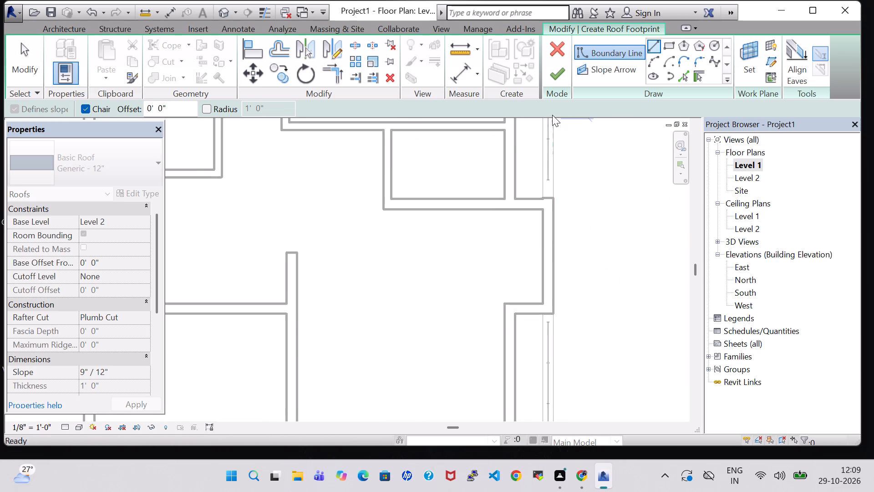
{"action": "scroll", "coordinate": [560, 306], "scroll_direction": "down", "scroll_amount": 3}
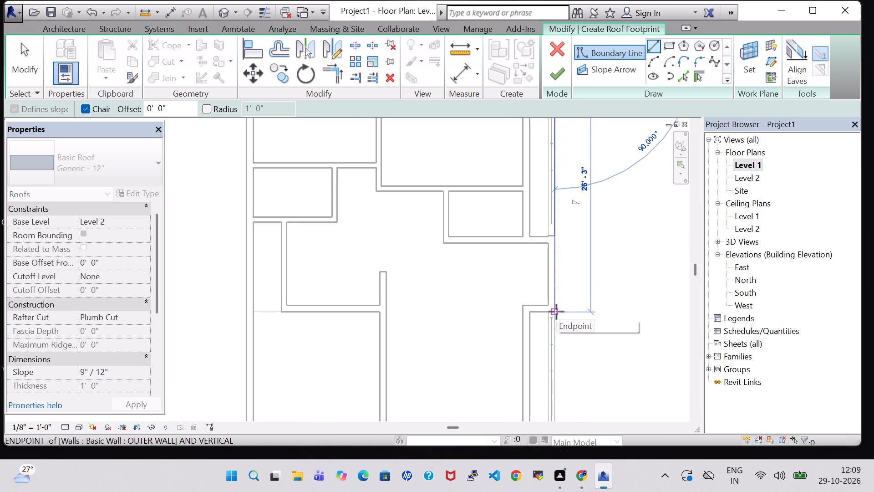
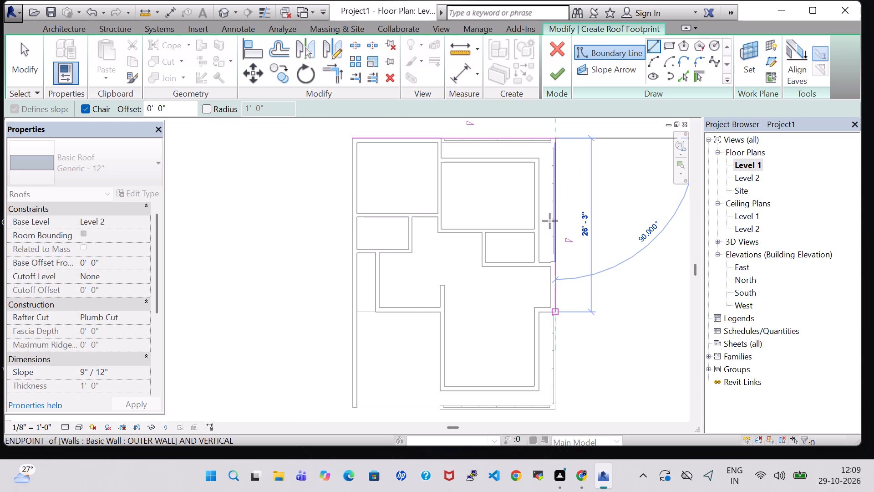
Leave the line tool and undo the roof boundary line along the north side.
{"action": "key", "text": "Escape"}
{"action": "key", "text": "Escape"}
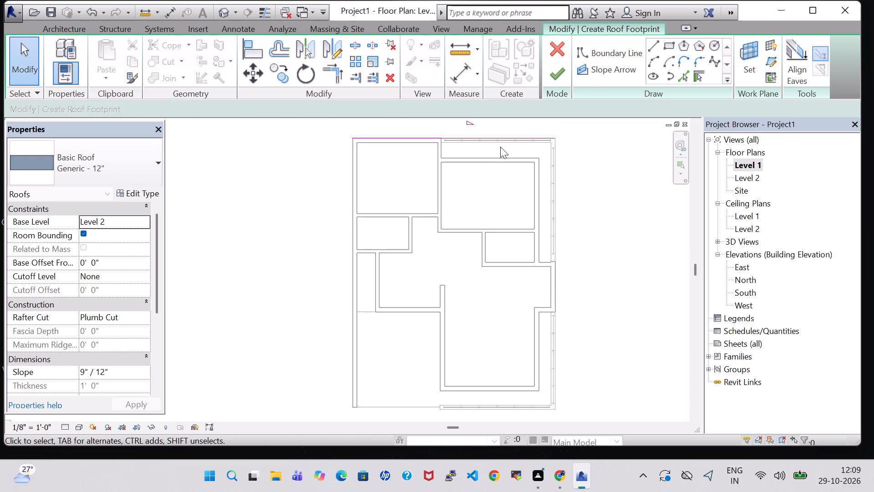
{"action": "key", "text": "Escape"}
{"action": "key", "text": "Escape"}
{"action": "key", "text": "Escape"}
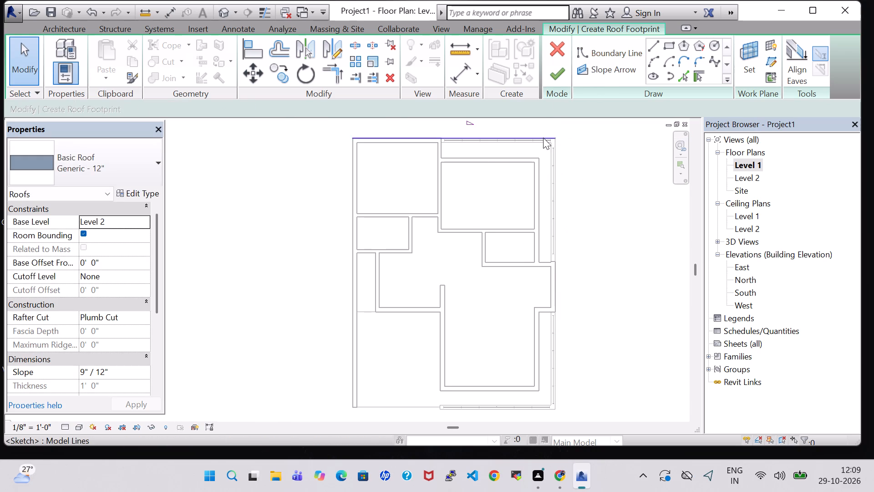
{"action": "key", "text": "ctrl+z"}
{"action": "scroll", "coordinate": [425, 120], "scroll_direction": "down", "scroll_amount": 2}
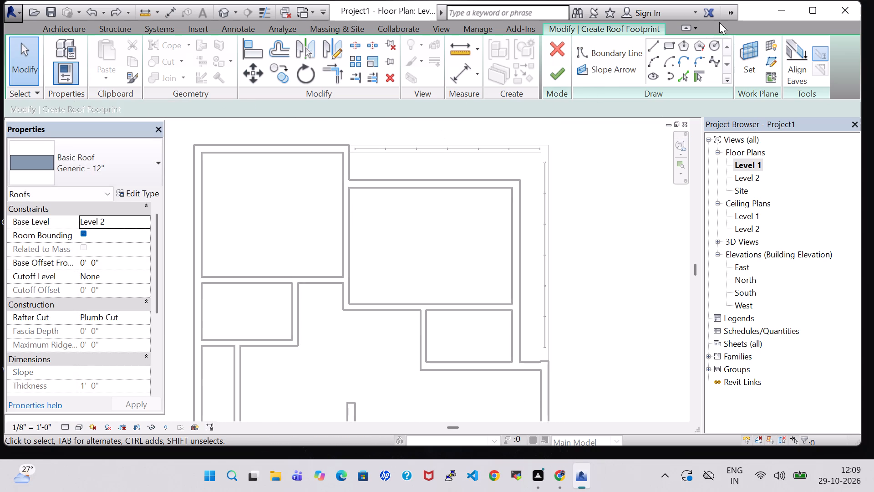
Sketch slope-defining roof boundary lines from the northwest corner, stepping around the northeast room and down to the east projection's northeast corner.
{"action": "left_click", "coordinate": [653, 46]}
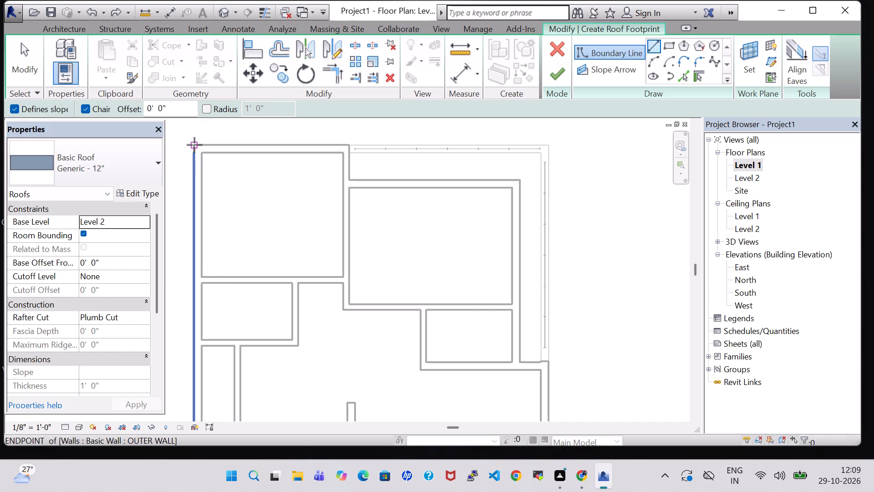
{"action": "left_click", "coordinate": [194, 145]}
{"action": "left_click", "coordinate": [348, 144]}
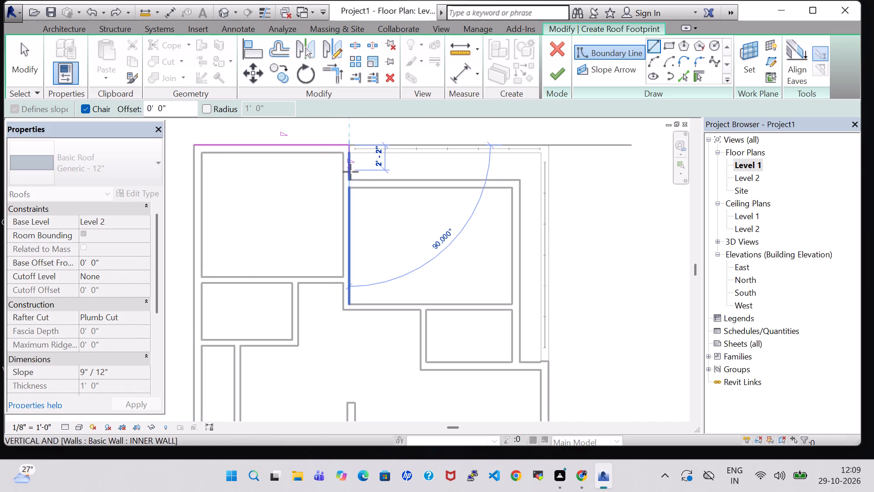
{"action": "left_click", "coordinate": [351, 178]}
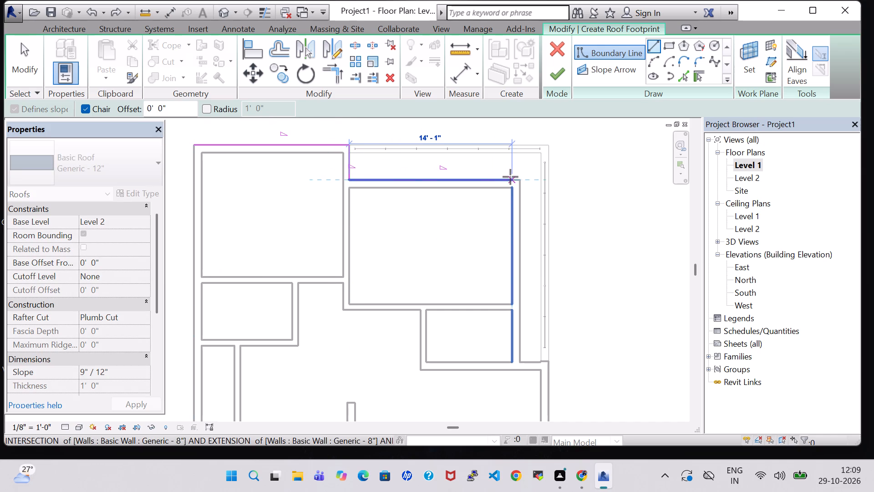
{"action": "left_click", "coordinate": [519, 177]}
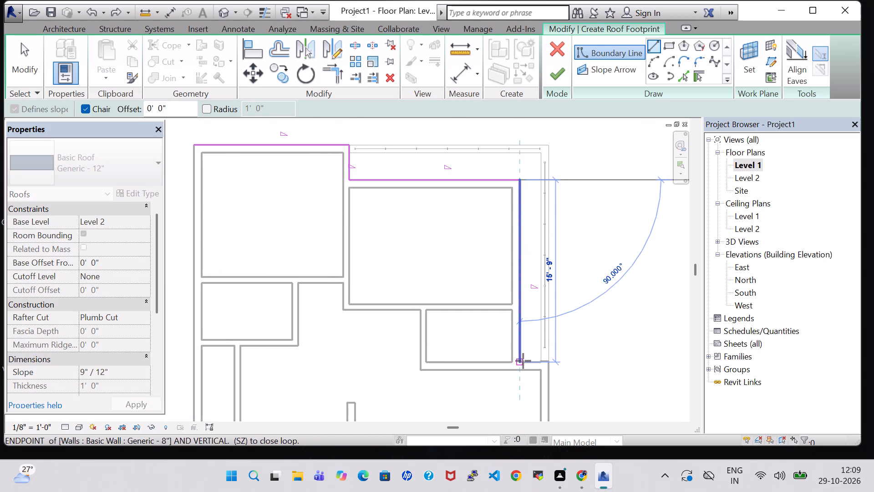
{"action": "left_click", "coordinate": [523, 361]}
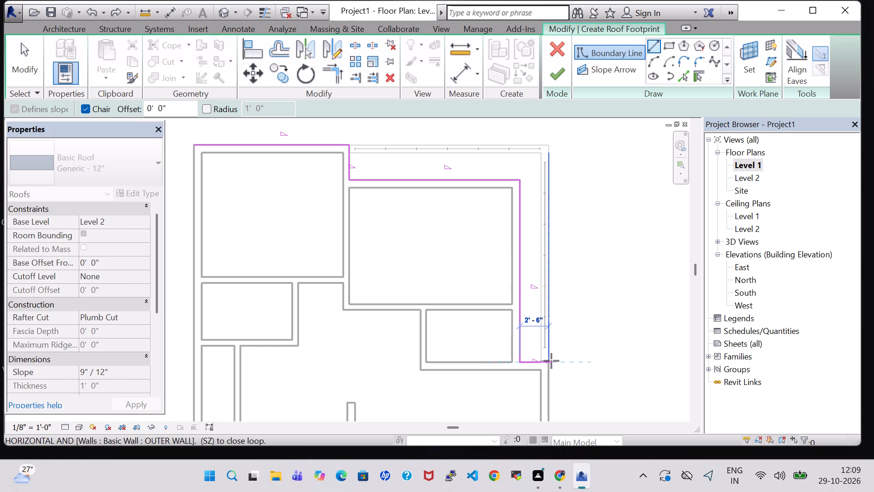
{"action": "left_click", "coordinate": [549, 362]}
Continue the roof boundary around the east projection and the south room, ending at the narrow west room's southeast wall corner.
{"action": "middle_click_drag", "start_coordinate": [536, 373], "coordinate": [497, 184]}
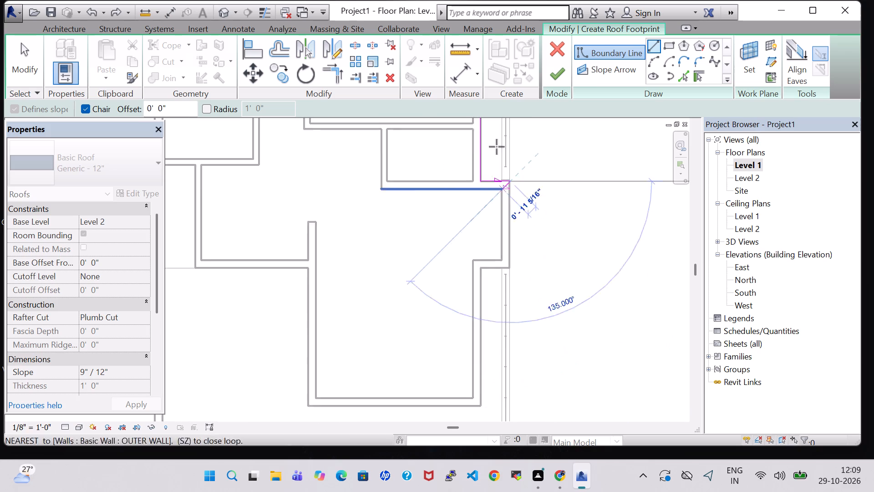
{"action": "left_click", "coordinate": [511, 259]}
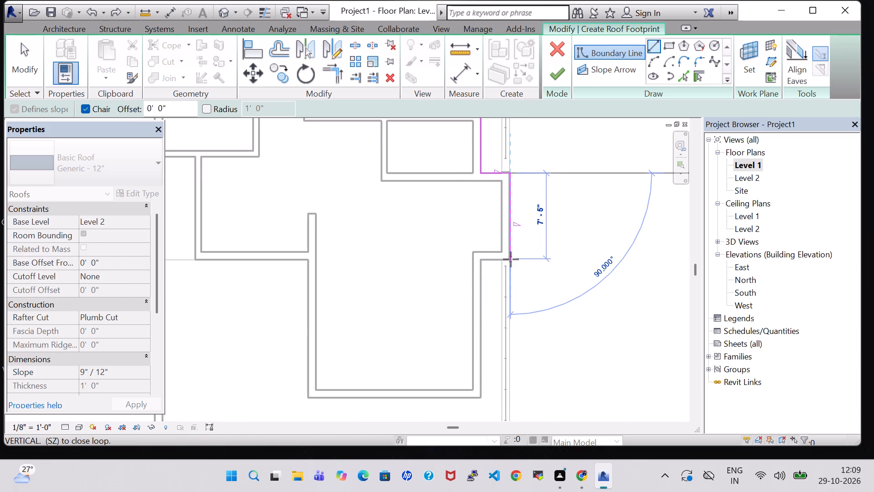
{"action": "left_click", "coordinate": [480, 261]}
{"action": "left_click", "coordinate": [483, 399]}
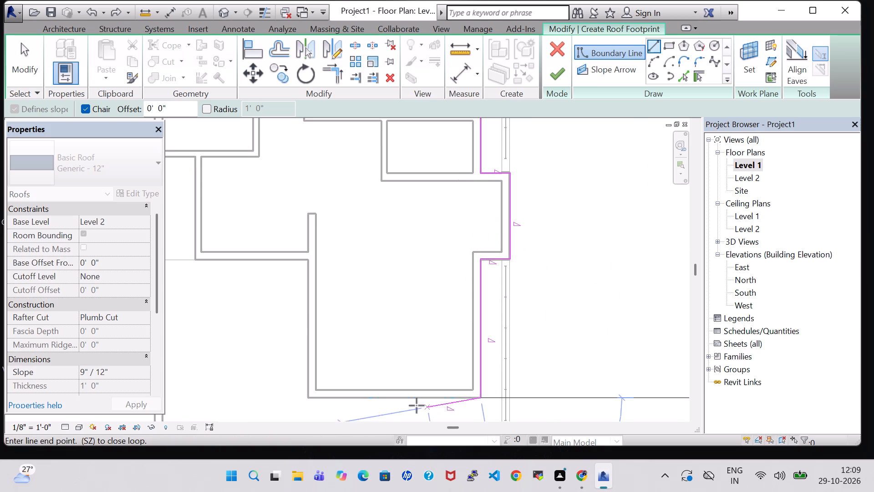
{"action": "left_click", "coordinate": [309, 398]}
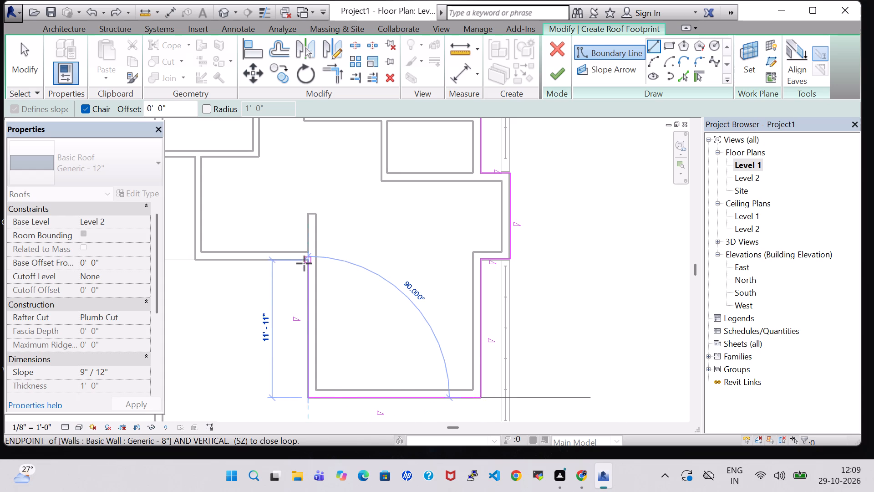
{"action": "left_click", "coordinate": [304, 263]}
{"action": "left_click", "coordinate": [197, 258]}
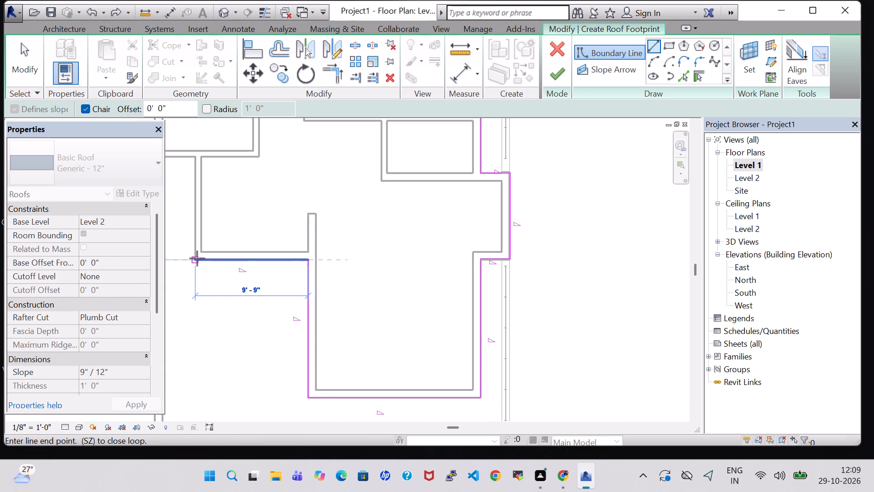
Close the roof boundary up the narrow room's east wall, across to the west exterior wall's outer face, and north to the northwest corner.
{"action": "scroll", "coordinate": [197, 258], "scroll_direction": "down", "scroll_amount": 2}
{"action": "middle_click_drag", "start_coordinate": [197, 258], "coordinate": [237, 262]}
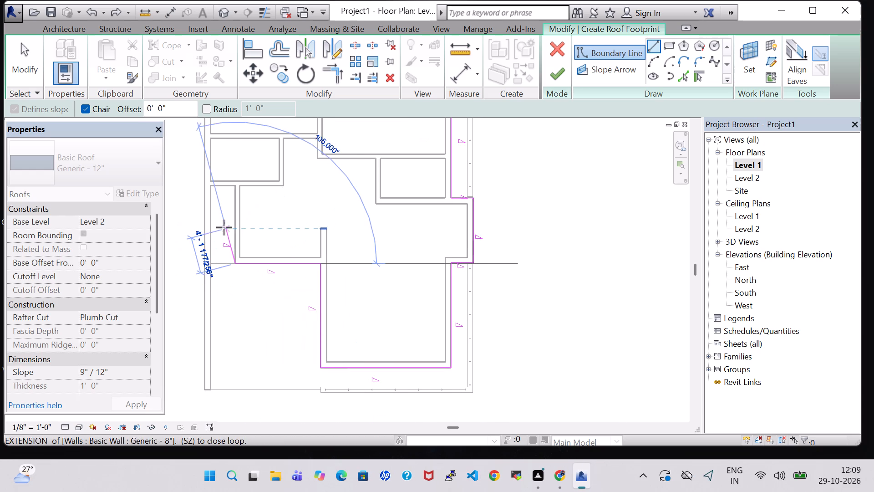
{"action": "scroll", "coordinate": [237, 214], "scroll_direction": "up", "scroll_amount": 6}
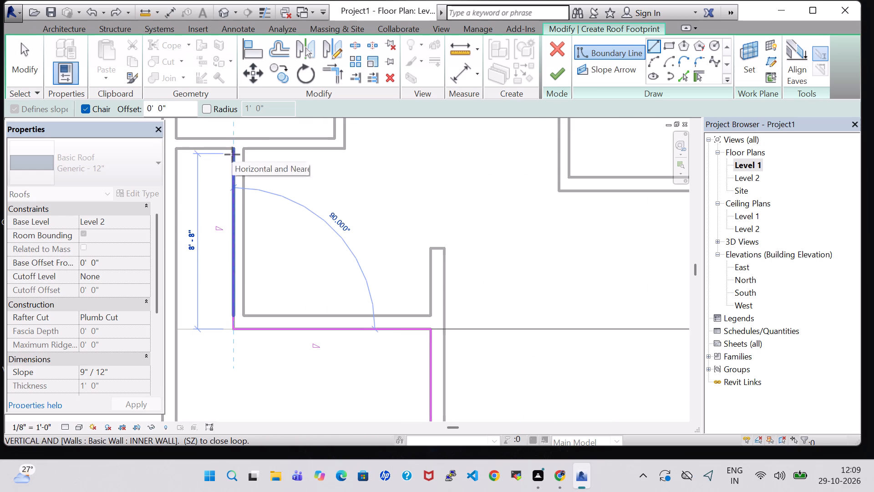
{"action": "left_click", "coordinate": [232, 153]}
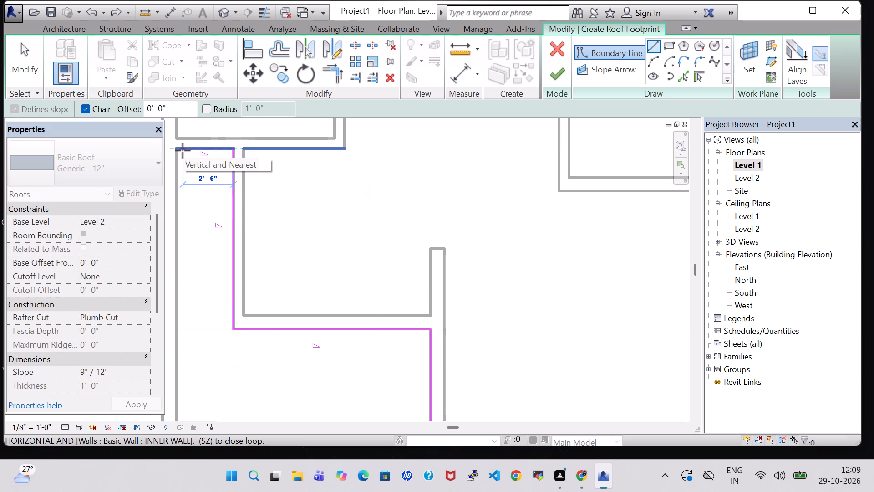
{"action": "left_click", "coordinate": [175, 150]}
{"action": "middle_click_drag", "start_coordinate": [175, 150], "coordinate": [270, 164]}
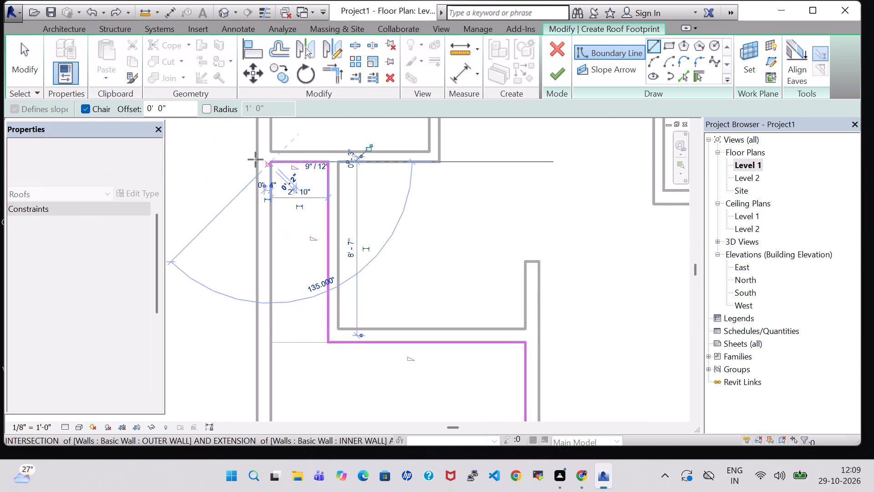
{"action": "left_click", "coordinate": [254, 163]}
{"action": "scroll", "coordinate": [256, 159], "scroll_direction": "up", "scroll_amount": 3}
{"action": "scroll", "coordinate": [256, 155], "scroll_direction": "down", "scroll_amount": 5}
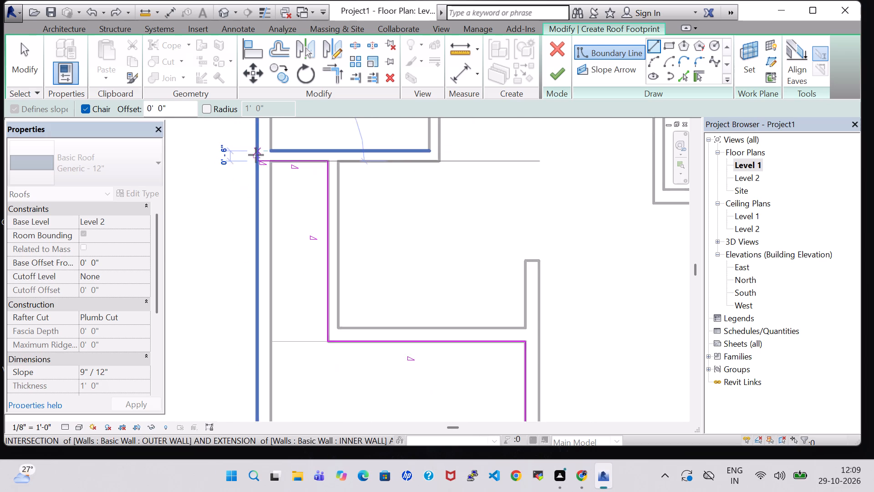
{"action": "middle_click_drag", "start_coordinate": [256, 154], "coordinate": [276, 307]}
{"action": "middle_click_drag", "start_coordinate": [277, 168], "coordinate": [285, 307]}
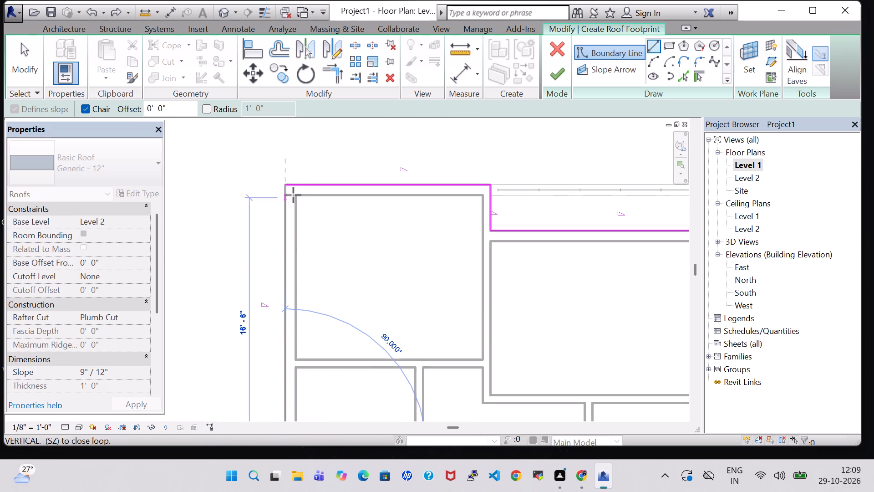
{"action": "left_click", "coordinate": [283, 189]}
Finish the roof footprint without attaching the highlighted walls to the roof.
{"action": "left_click", "coordinate": [552, 78]}
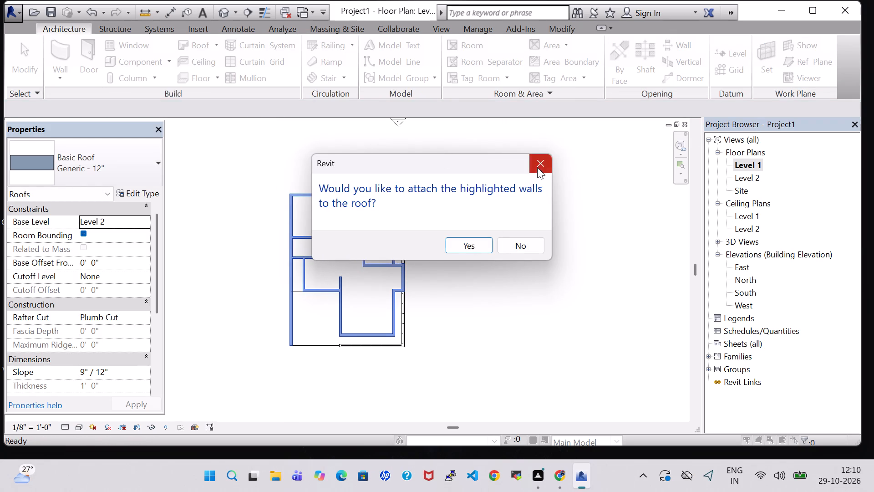
{"action": "left_click", "coordinate": [537, 167]}
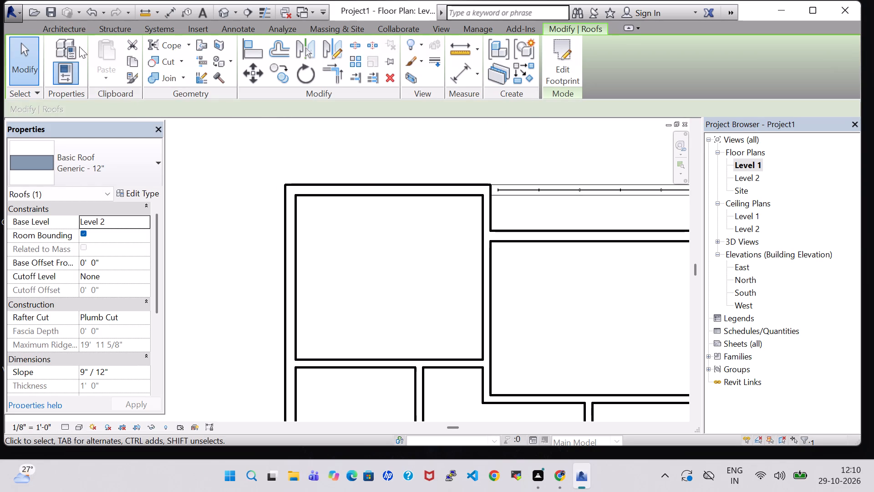
Start a Generic - 12" floor on Level 1 and sketch its boundary along the outer wall faces from the northwest corner down the east side.
{"action": "left_click", "coordinate": [70, 31]}
{"action": "left_click", "coordinate": [205, 72]}
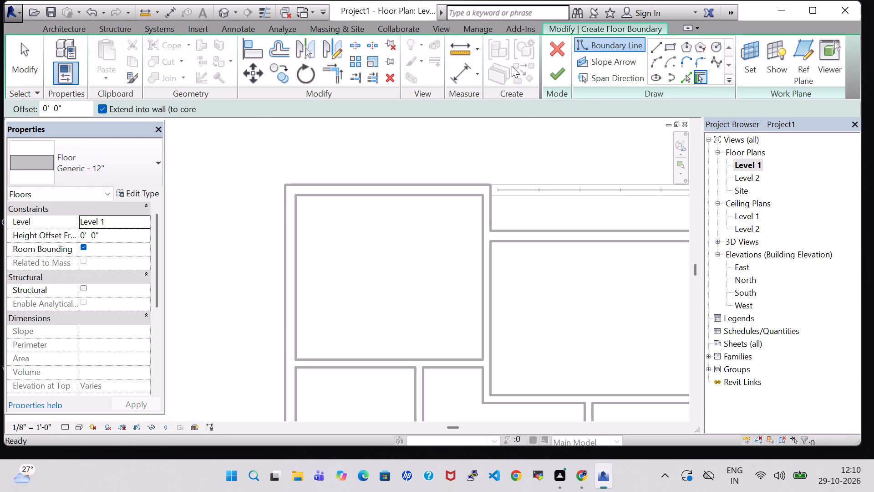
{"action": "left_click", "coordinate": [656, 47]}
{"action": "scroll", "coordinate": [335, 142], "scroll_direction": "up", "scroll_amount": 3}
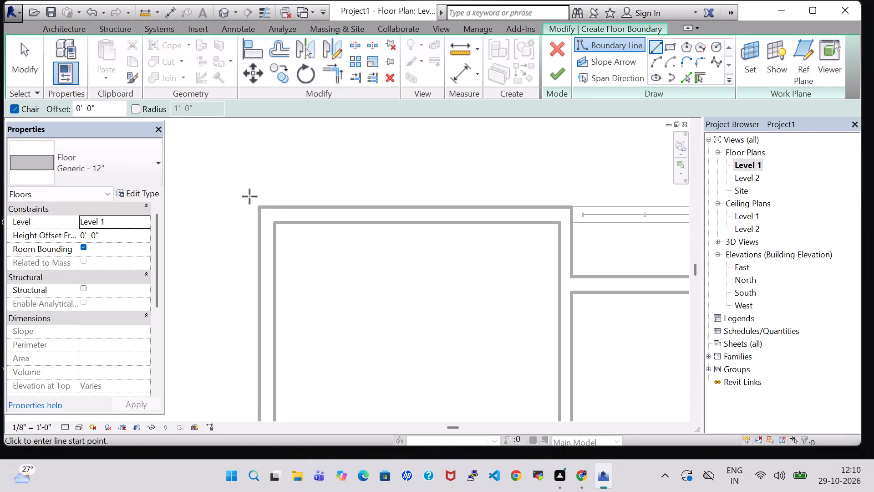
{"action": "left_click", "coordinate": [257, 210]}
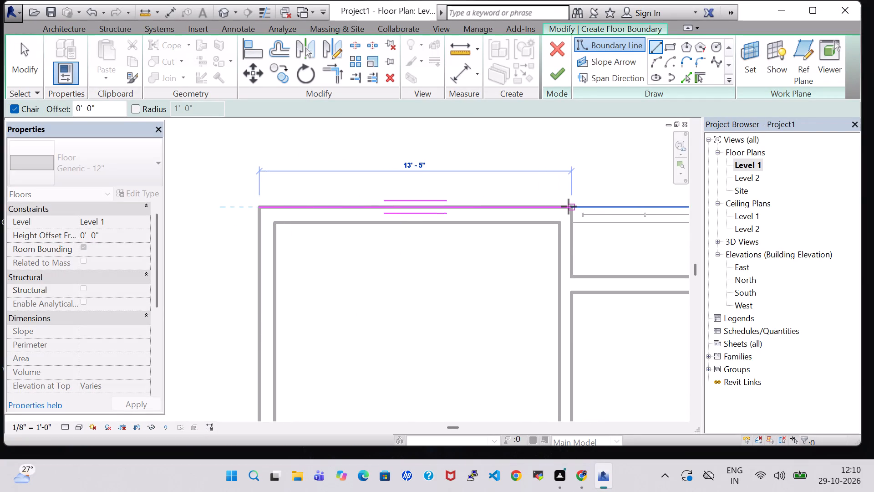
{"action": "left_click", "coordinate": [569, 206]}
{"action": "left_click", "coordinate": [574, 276]}
{"action": "middle_click_drag", "start_coordinate": [574, 276], "coordinate": [340, 275]}
{"action": "scroll", "coordinate": [340, 275], "scroll_direction": "down", "scroll_amount": 2}
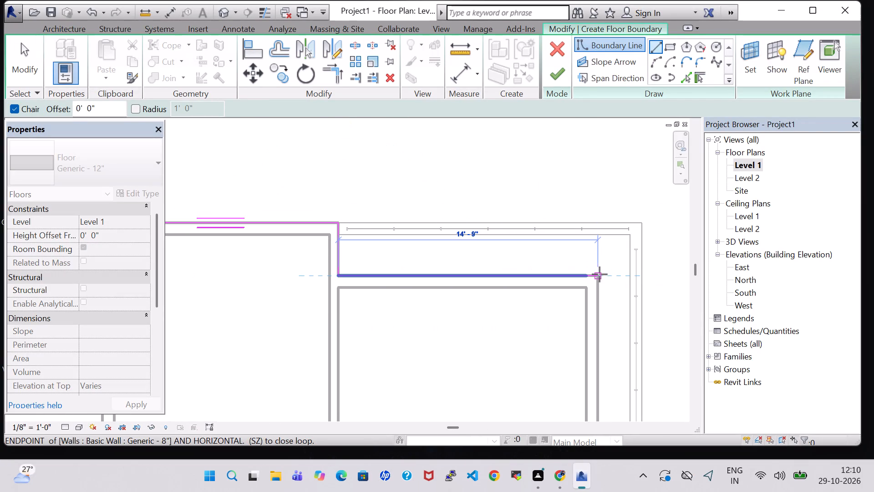
{"action": "left_click", "coordinate": [600, 276]}
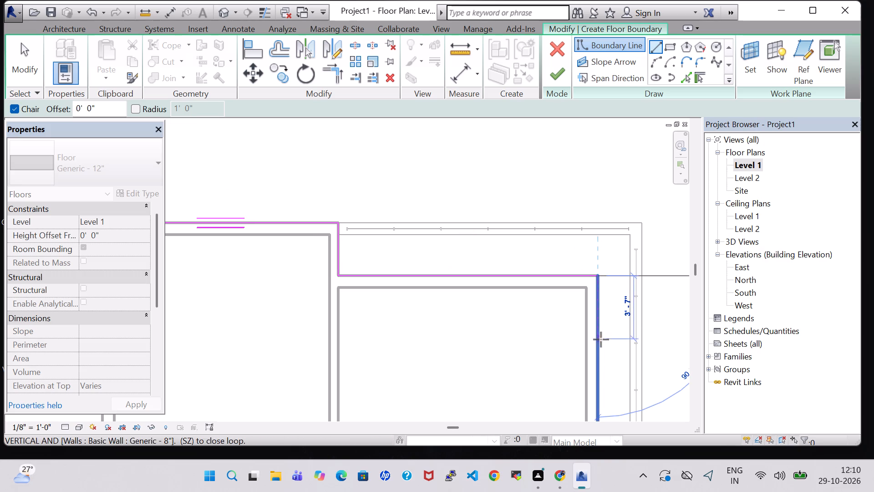
{"action": "middle_click_drag", "start_coordinate": [601, 339], "coordinate": [594, 259]}
{"action": "middle_click_drag", "start_coordinate": [606, 354], "coordinate": [569, 200]}
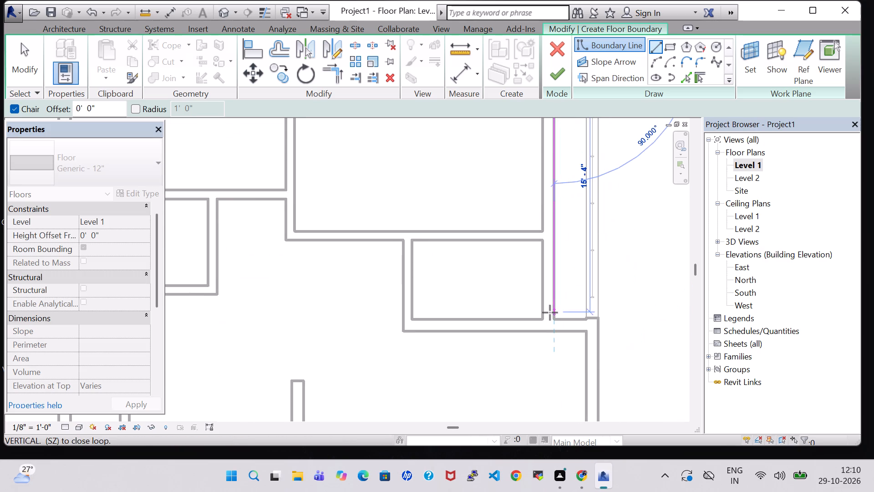
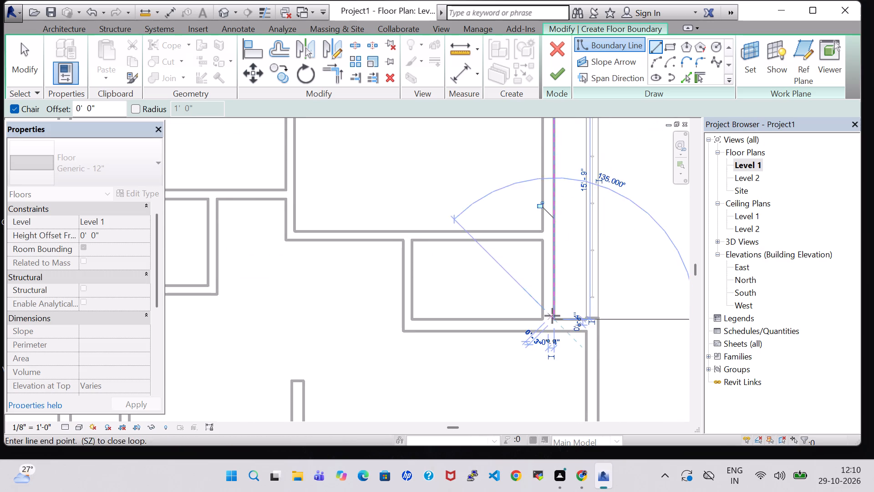
Continue the floor boundary around the east projection: east 2'-6", south 7'-6", and back west 2'-6" along the outer wall faces.
{"action": "scroll", "coordinate": [600, 317], "scroll_direction": "up", "scroll_amount": 4}
{"action": "left_click", "coordinate": [598, 319]}
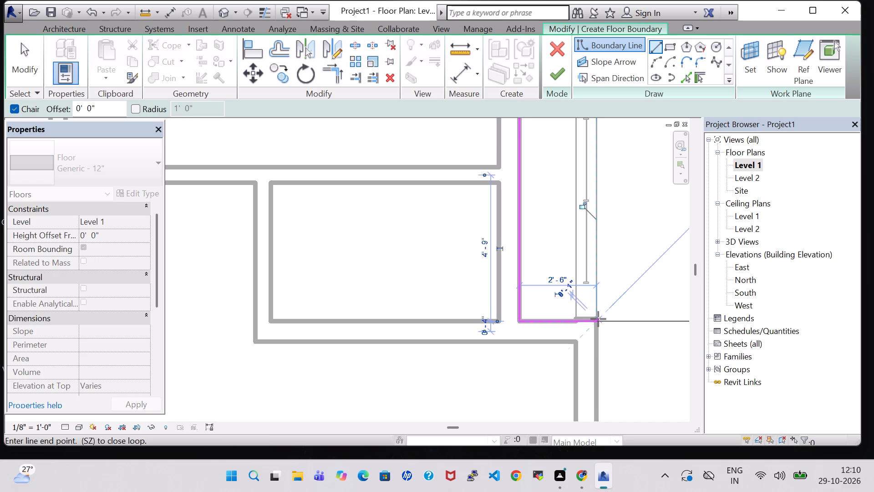
{"action": "middle_click_drag", "start_coordinate": [601, 348], "coordinate": [548, 79]}
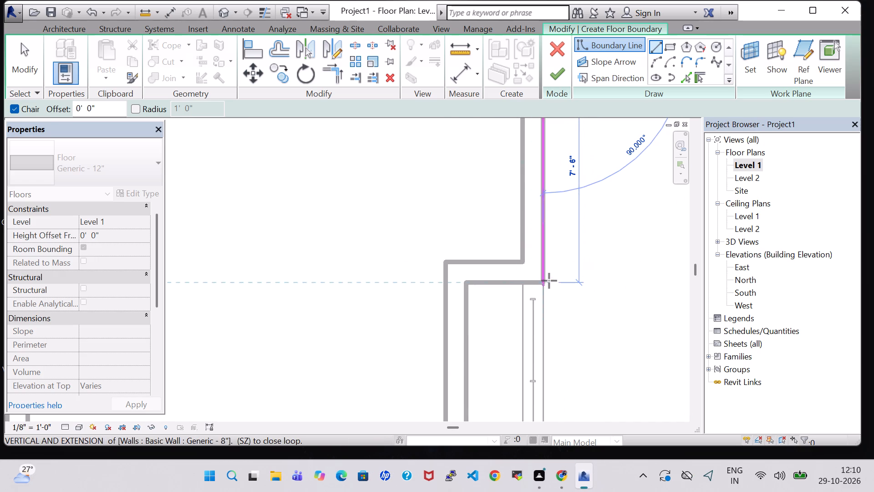
{"action": "left_click", "coordinate": [548, 281]}
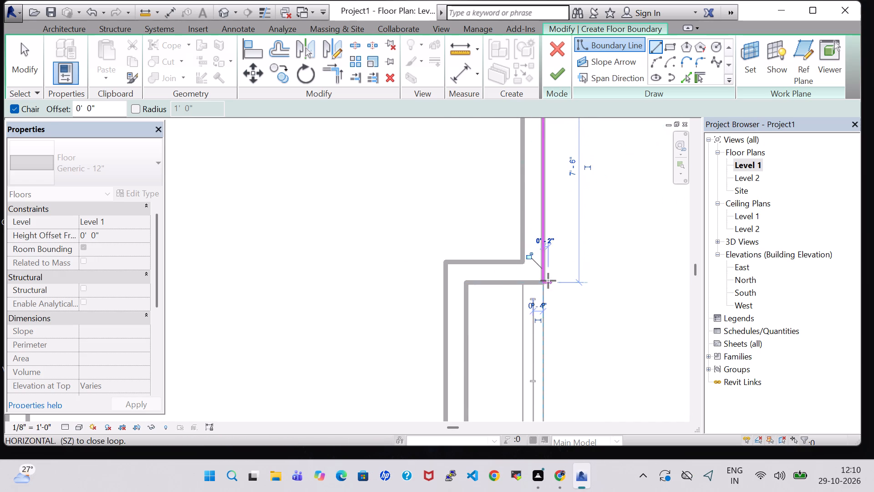
{"action": "left_click", "coordinate": [469, 285]}
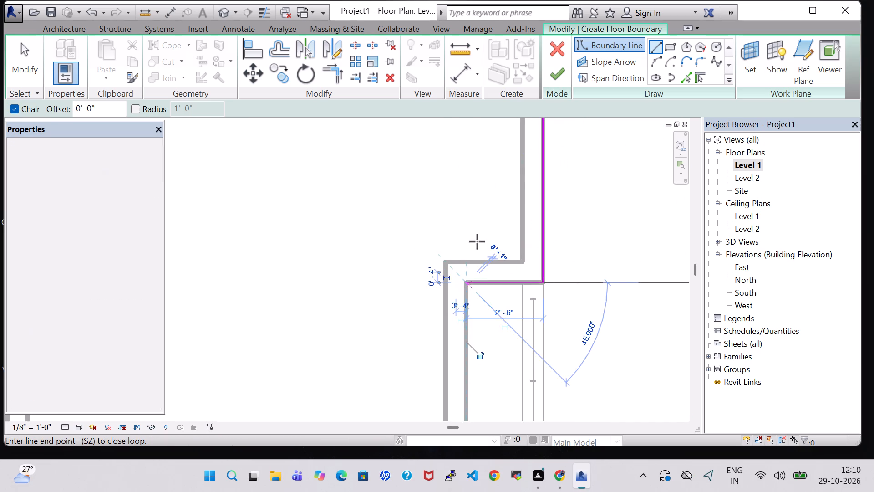
Trace the floor boundary down the south room's east wall, along its south wall, and 11'-11" up its west wall.
{"action": "scroll", "coordinate": [477, 238], "scroll_direction": "down", "scroll_amount": 3}
{"action": "scroll", "coordinate": [466, 323], "scroll_direction": "down", "scroll_amount": 3}
{"action": "middle_click_drag", "start_coordinate": [466, 323], "coordinate": [467, 181]}
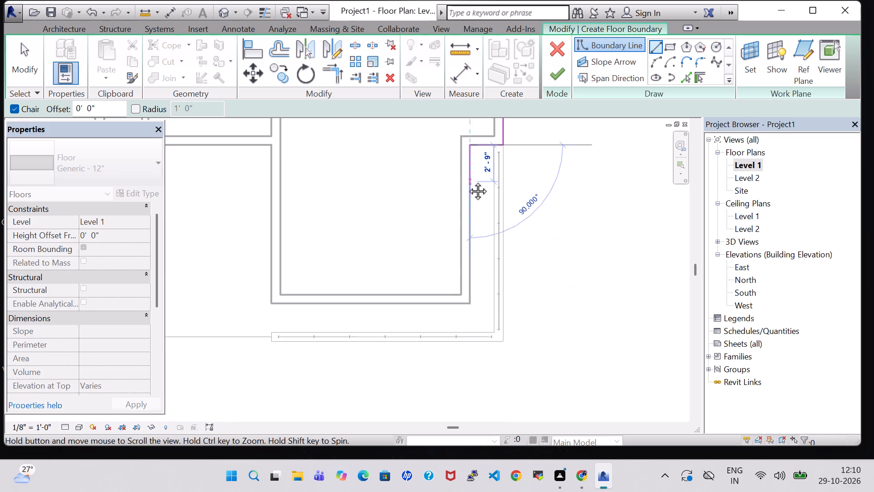
{"action": "scroll", "coordinate": [469, 301], "scroll_direction": "up", "scroll_amount": 6}
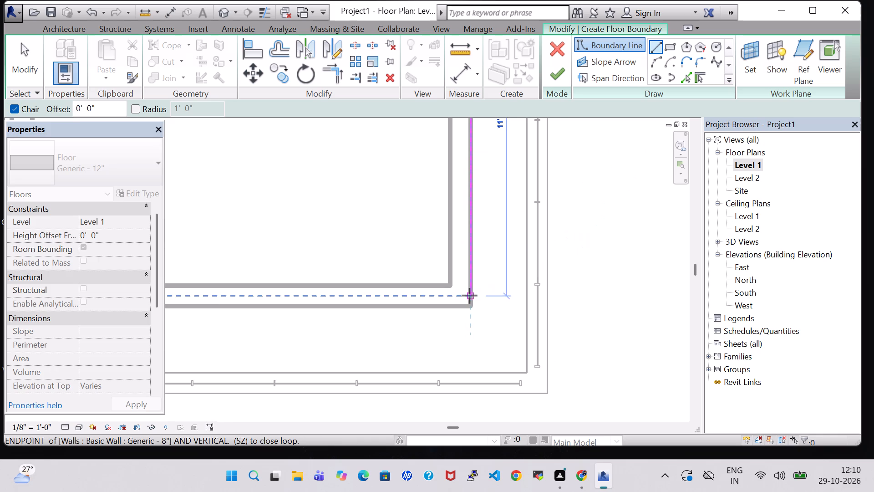
{"action": "left_click", "coordinate": [470, 307]}
{"action": "middle_click_drag", "start_coordinate": [290, 309], "coordinate": [400, 307]}
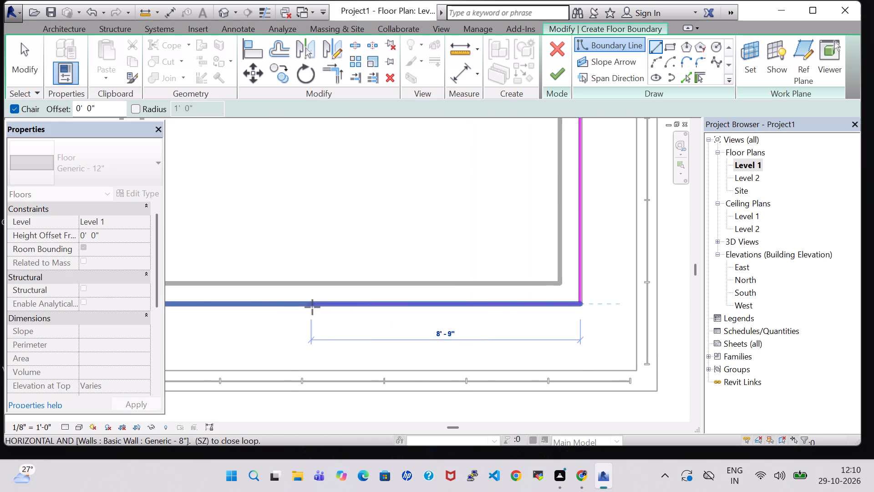
{"action": "middle_click_drag", "start_coordinate": [312, 307], "coordinate": [647, 307]}
{"action": "left_click", "coordinate": [456, 303]}
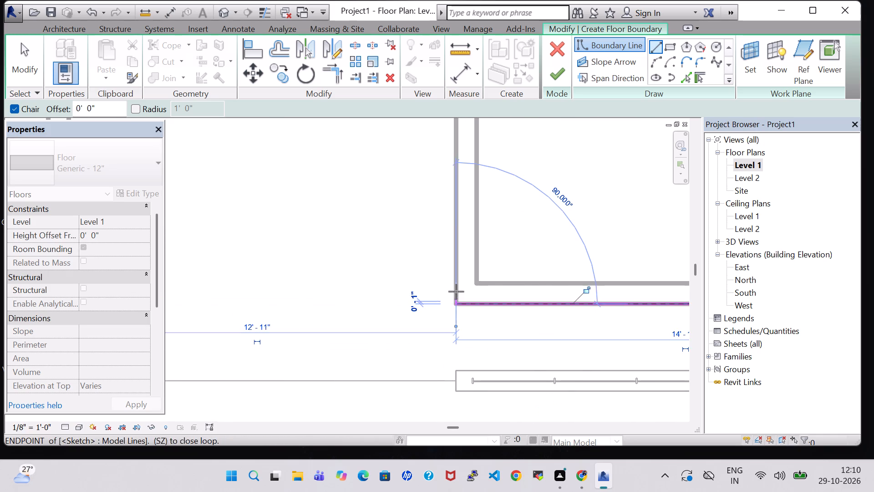
{"action": "middle_click_drag", "start_coordinate": [460, 176], "coordinate": [447, 291]}
{"action": "middle_click_drag", "start_coordinate": [442, 172], "coordinate": [447, 204]}
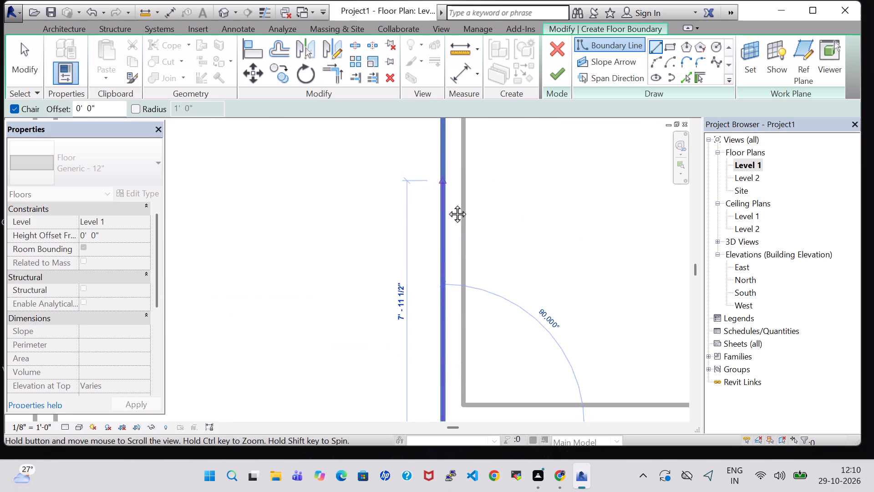
{"action": "middle_click_drag", "start_coordinate": [447, 204], "coordinate": [451, 325]}
{"action": "left_click", "coordinate": [455, 210]}
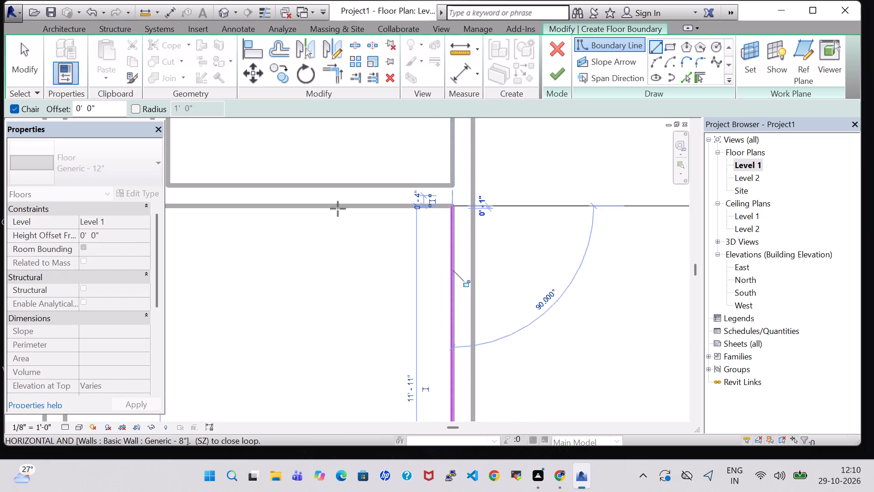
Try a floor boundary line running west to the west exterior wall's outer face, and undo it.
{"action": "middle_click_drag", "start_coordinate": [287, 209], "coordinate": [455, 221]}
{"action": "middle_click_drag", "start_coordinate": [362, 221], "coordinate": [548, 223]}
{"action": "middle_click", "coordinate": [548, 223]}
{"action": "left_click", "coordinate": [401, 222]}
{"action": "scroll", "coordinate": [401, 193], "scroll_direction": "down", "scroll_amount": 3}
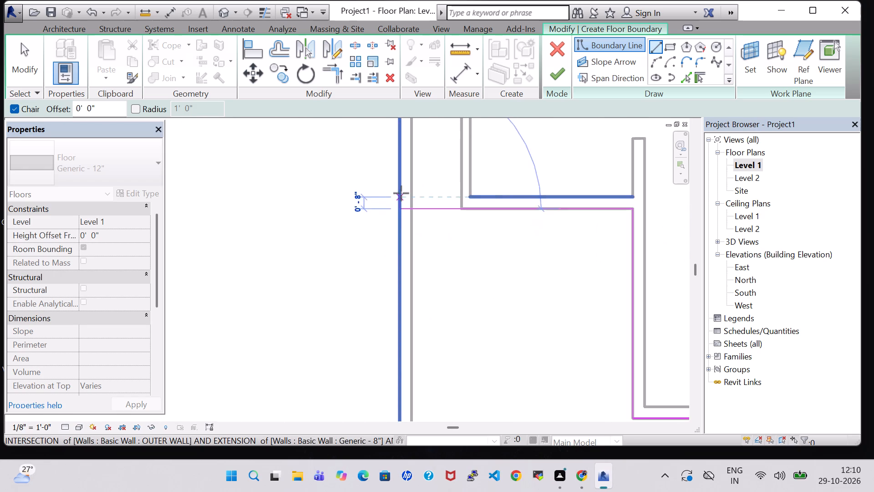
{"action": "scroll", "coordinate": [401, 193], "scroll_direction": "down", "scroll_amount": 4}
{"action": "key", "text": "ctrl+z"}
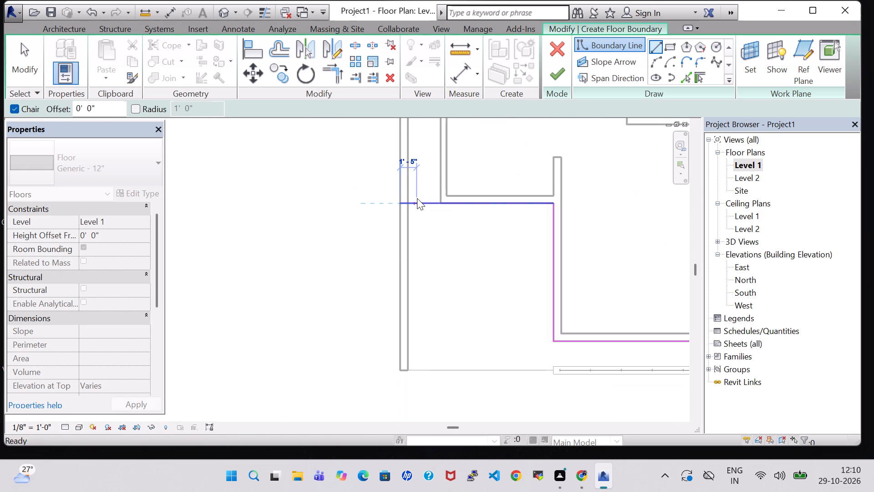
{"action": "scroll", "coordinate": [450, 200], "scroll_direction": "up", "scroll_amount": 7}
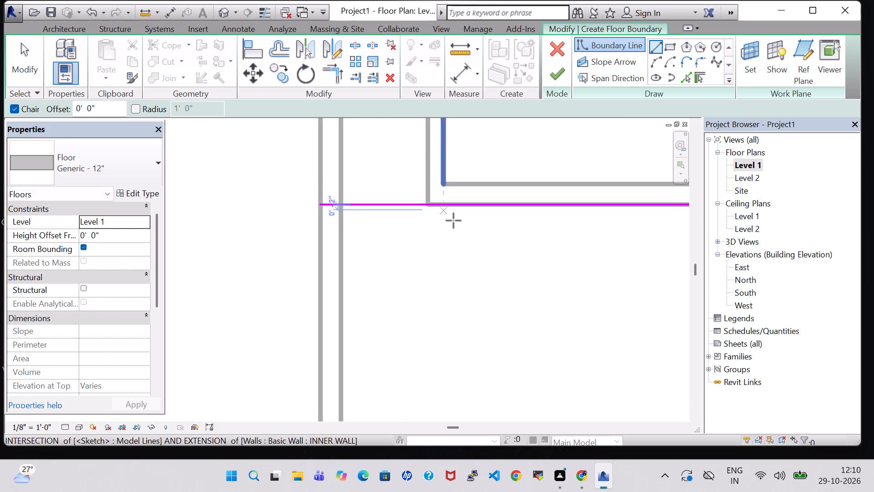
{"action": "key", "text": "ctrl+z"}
Sketch the floor boundary 9'-9" west to the wall corner, north up the narrow room's east wall, and 3'-6" west to the exterior face.
{"action": "middle_click_drag", "start_coordinate": [565, 241], "coordinate": [370, 260]}
{"action": "middle_click", "coordinate": [369, 260]}
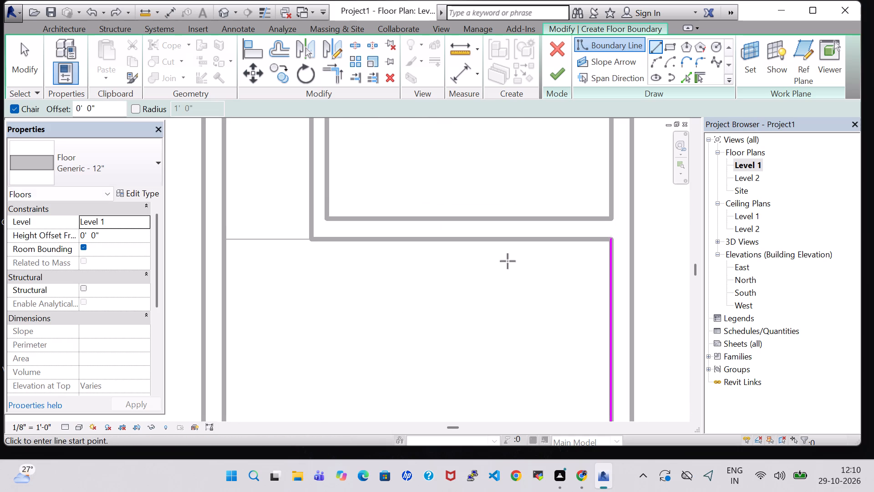
{"action": "left_click", "coordinate": [611, 242]}
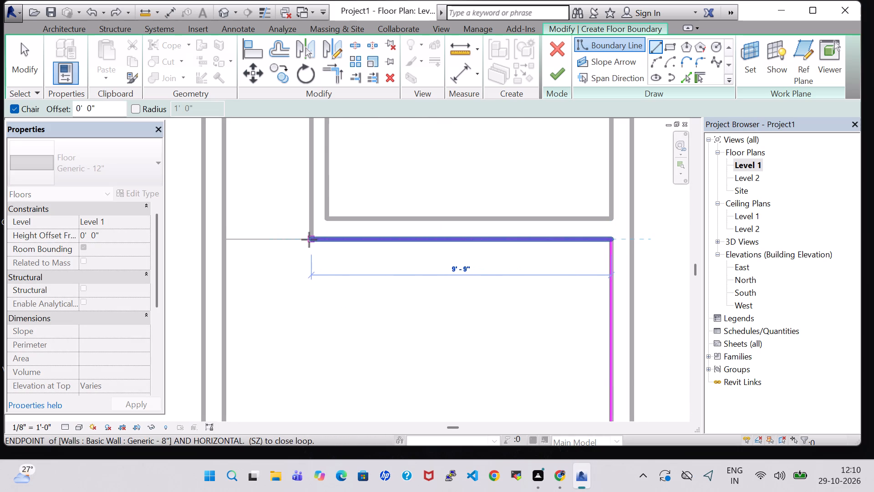
{"action": "left_click", "coordinate": [309, 240]}
{"action": "scroll", "coordinate": [311, 183], "scroll_direction": "down", "scroll_amount": 4}
{"action": "middle_click_drag", "start_coordinate": [311, 167], "coordinate": [314, 295]}
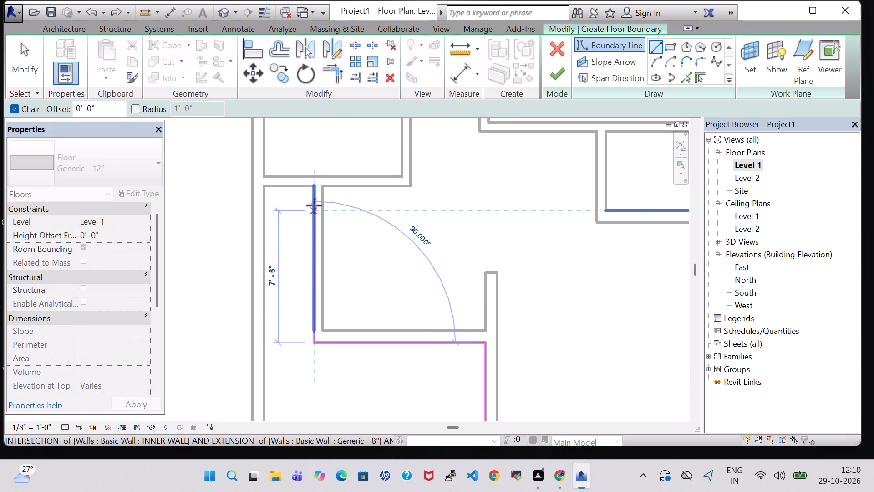
{"action": "left_click", "coordinate": [313, 187]}
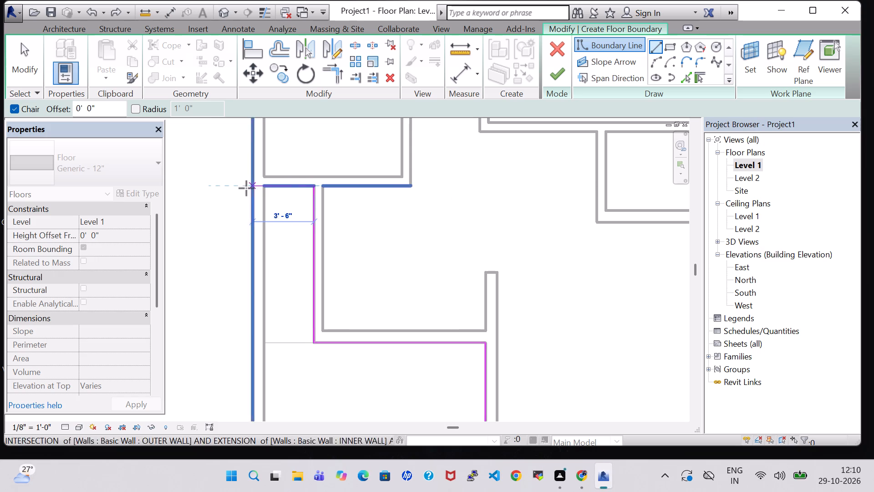
{"action": "left_click", "coordinate": [253, 188]}
Close the floor boundary north along the west exterior wall to the northwest corner and finish the floor.
{"action": "middle_click_drag", "start_coordinate": [252, 169], "coordinate": [267, 292]}
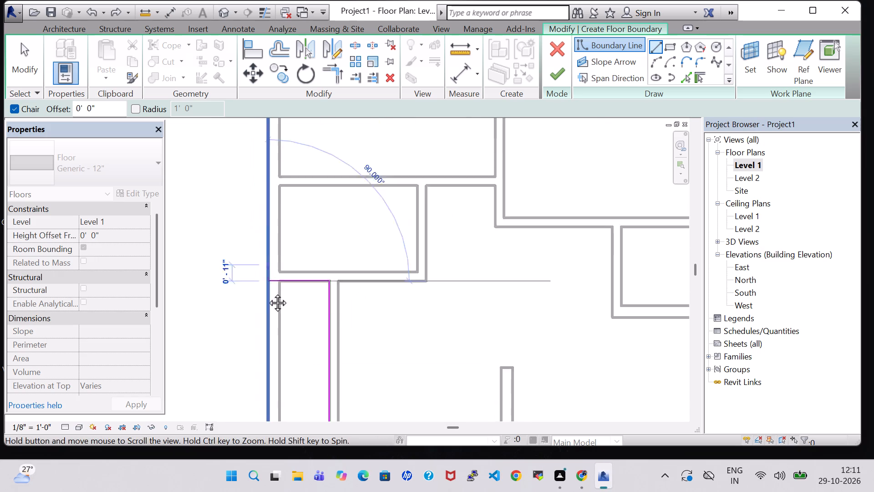
{"action": "middle_click_drag", "start_coordinate": [267, 292], "coordinate": [272, 367]}
{"action": "middle_click_drag", "start_coordinate": [268, 195], "coordinate": [282, 363]}
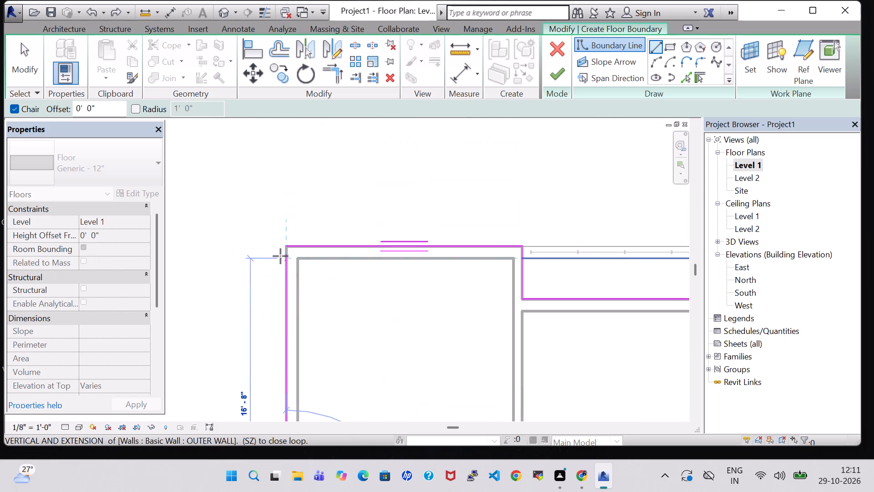
{"action": "left_click", "coordinate": [283, 251]}
{"action": "left_click", "coordinate": [574, 70]}
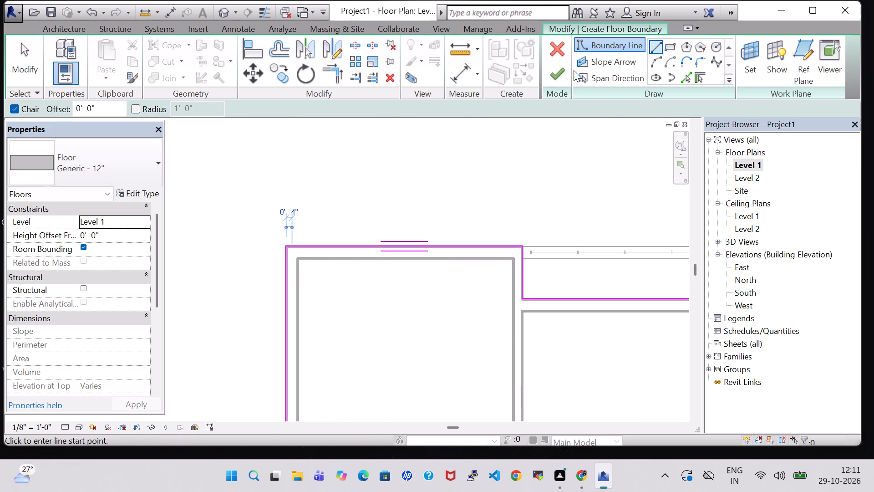
{"action": "left_click", "coordinate": [554, 72]}
Delete the Generic - 12" roof in the 3D view.
{"action": "scroll", "coordinate": [551, 199], "scroll_direction": "down", "scroll_amount": 5}
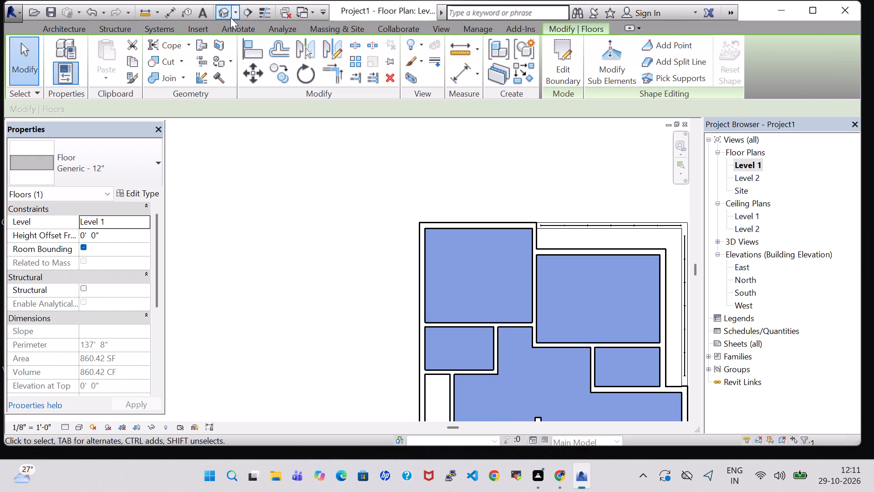
{"action": "left_click", "coordinate": [229, 14]}
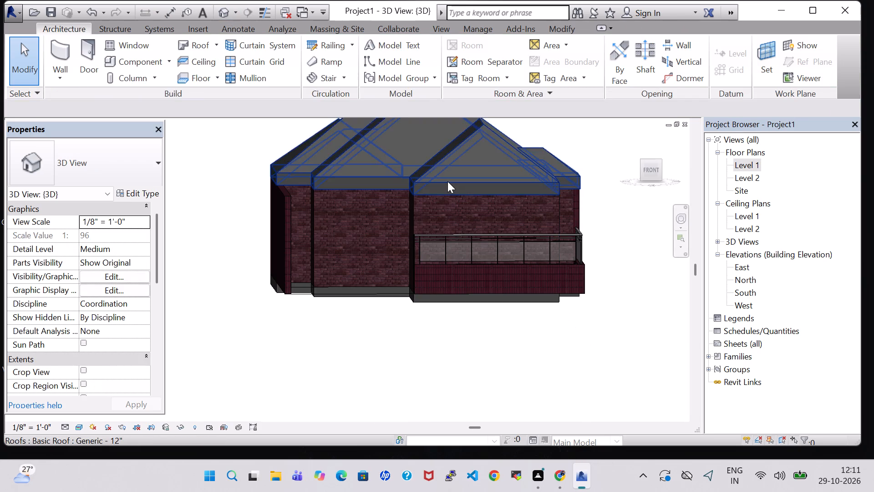
{"action": "left_click", "coordinate": [447, 181]}
{"action": "key", "text": "Delete"}
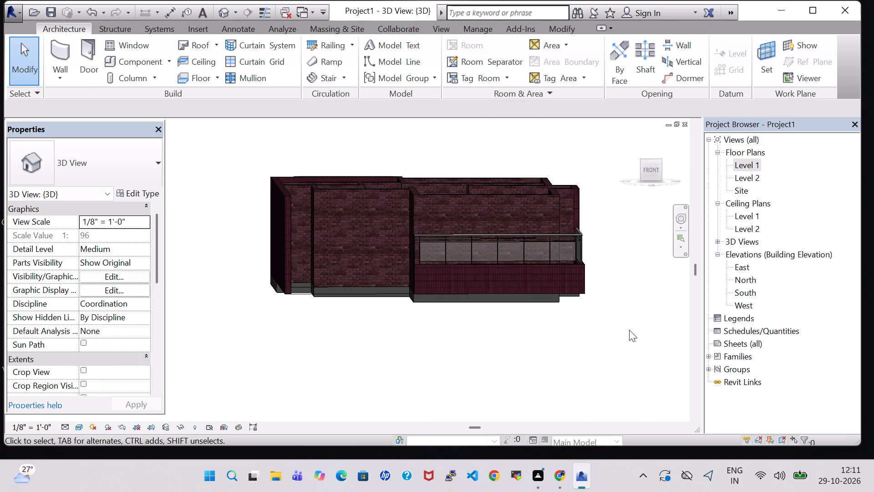
Change the Generic - 12" floor's type to Wood Joist 10" - Ceramic Tile in the 3D view.
{"action": "left_click", "coordinate": [627, 333]}
{"action": "middle_click_drag", "start_coordinate": [625, 331], "coordinate": [610, 382], "text": "shift"}
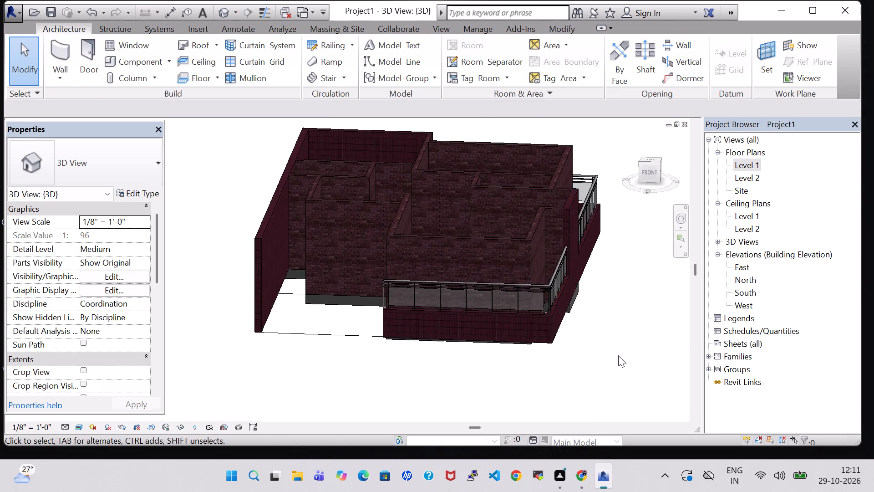
{"action": "middle_click_drag", "start_coordinate": [622, 342], "coordinate": [642, 361], "text": "shift"}
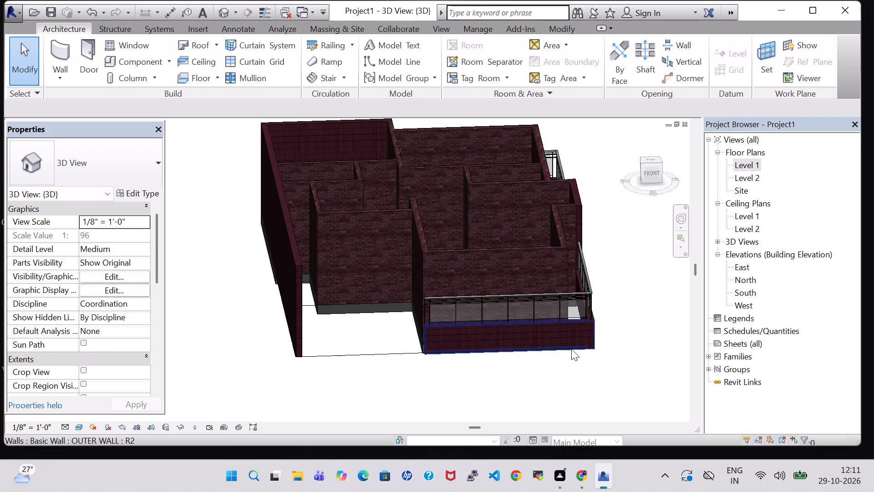
{"action": "middle_click_drag", "start_coordinate": [605, 317], "coordinate": [572, 195]}
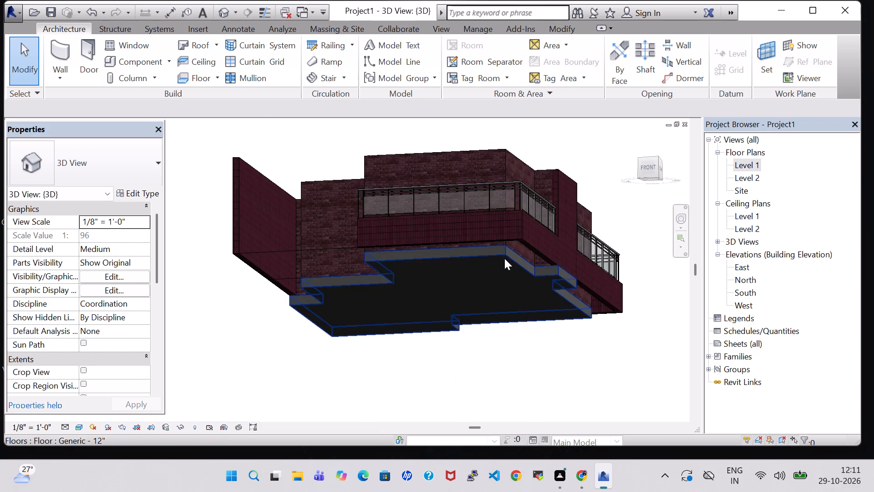
{"action": "left_click", "coordinate": [504, 255]}
{"action": "scroll", "coordinate": [498, 365], "scroll_direction": "up", "scroll_amount": 3}
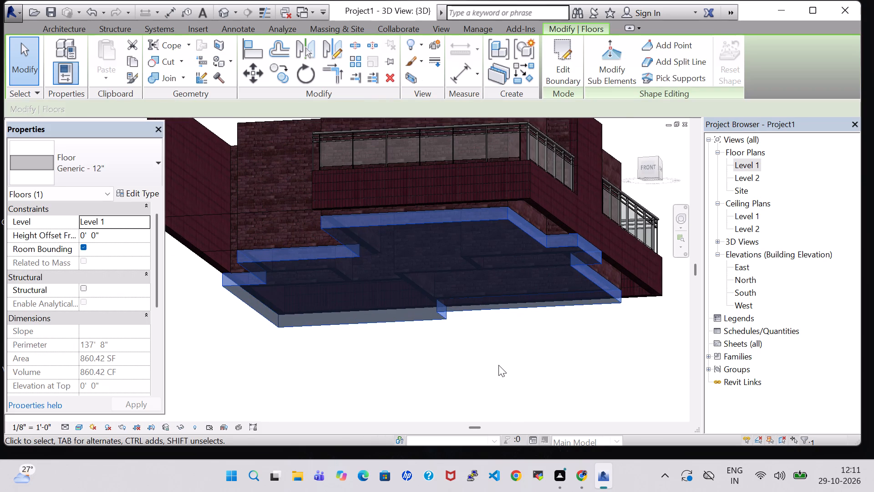
{"action": "middle_click_drag", "start_coordinate": [498, 365], "coordinate": [503, 400], "text": "shift"}
{"action": "left_click", "coordinate": [99, 178]}
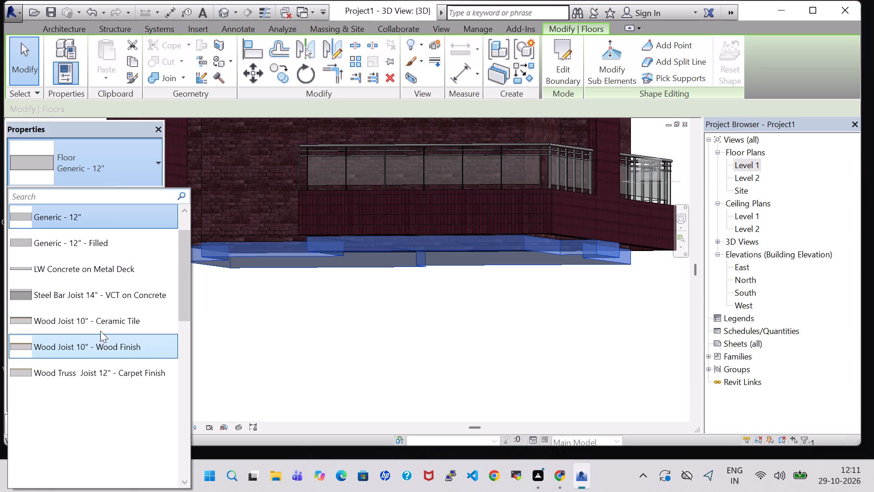
{"action": "left_click", "coordinate": [100, 327]}
{"action": "left_click", "coordinate": [356, 328]}
{"action": "middle_click", "coordinate": [386, 300], "text": "shift"}
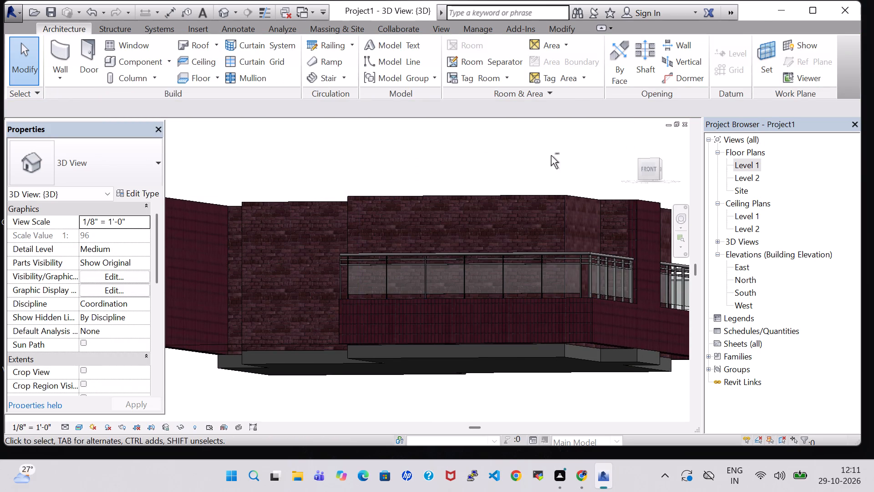
{"action": "middle_click_drag", "start_coordinate": [551, 155], "coordinate": [561, 374], "text": "shift"}
{"action": "middle_click_drag", "start_coordinate": [564, 313], "coordinate": [565, 306], "text": "shift"}
{"action": "middle_click_drag", "start_coordinate": [528, 378], "coordinate": [539, 298], "text": "shift"}
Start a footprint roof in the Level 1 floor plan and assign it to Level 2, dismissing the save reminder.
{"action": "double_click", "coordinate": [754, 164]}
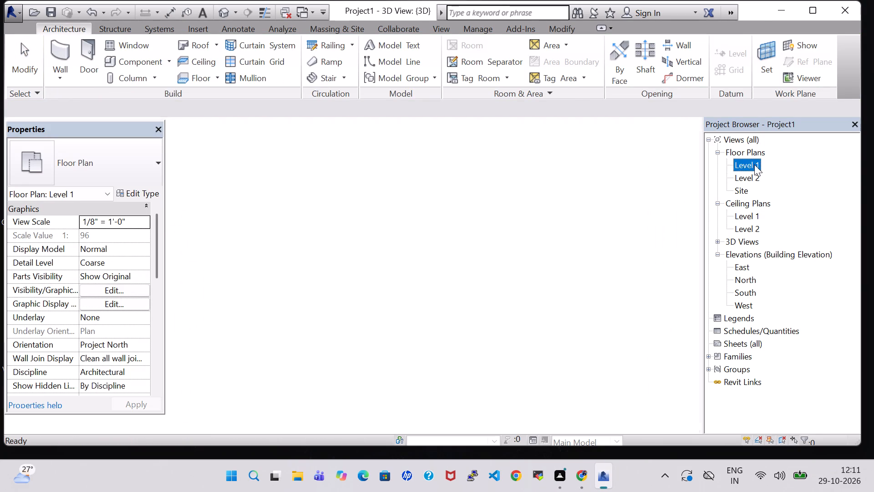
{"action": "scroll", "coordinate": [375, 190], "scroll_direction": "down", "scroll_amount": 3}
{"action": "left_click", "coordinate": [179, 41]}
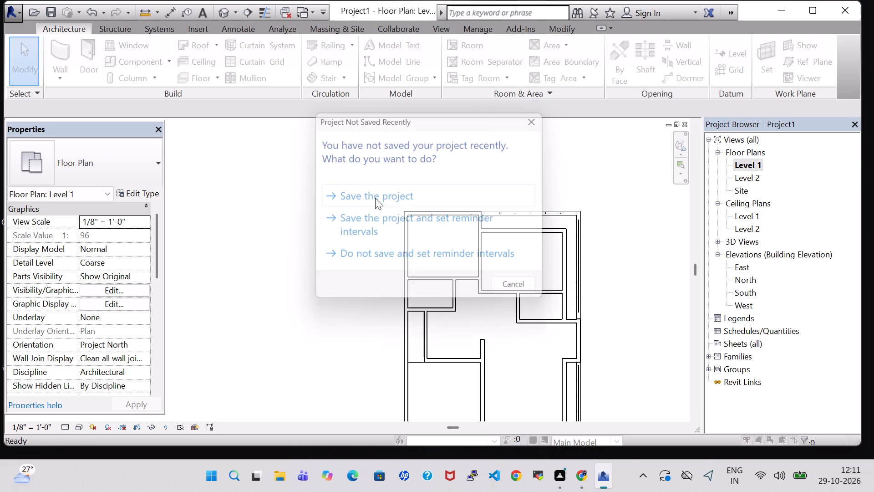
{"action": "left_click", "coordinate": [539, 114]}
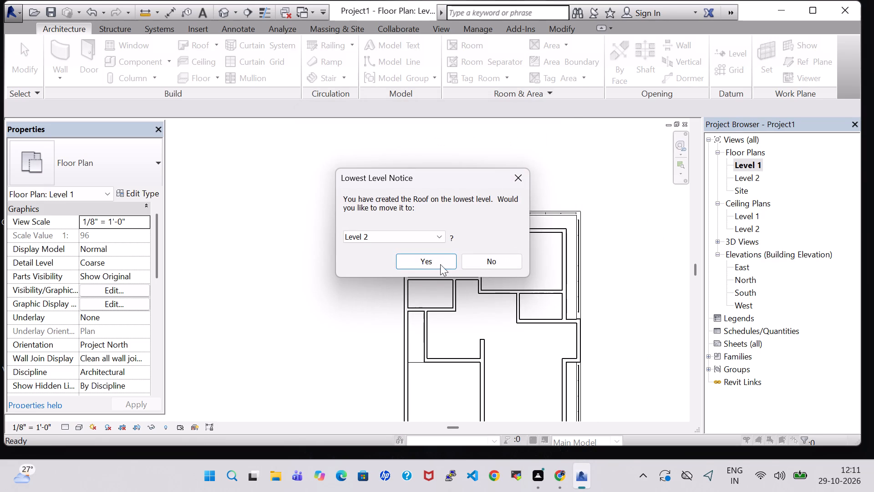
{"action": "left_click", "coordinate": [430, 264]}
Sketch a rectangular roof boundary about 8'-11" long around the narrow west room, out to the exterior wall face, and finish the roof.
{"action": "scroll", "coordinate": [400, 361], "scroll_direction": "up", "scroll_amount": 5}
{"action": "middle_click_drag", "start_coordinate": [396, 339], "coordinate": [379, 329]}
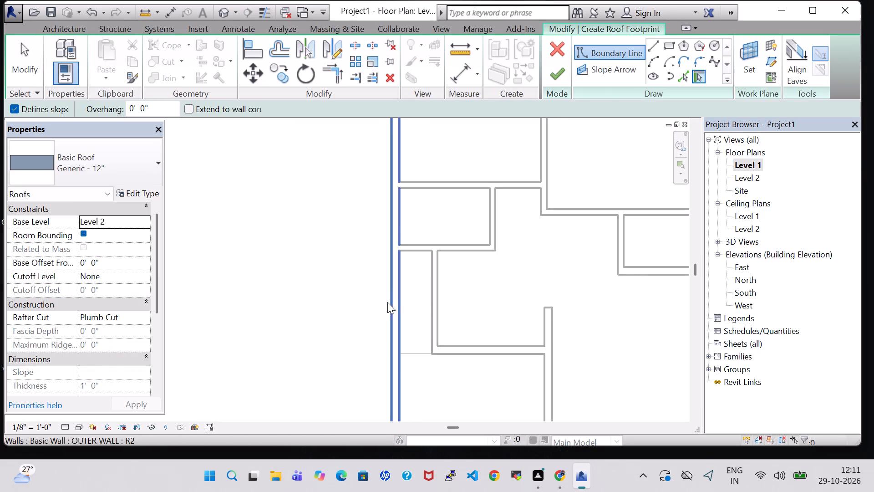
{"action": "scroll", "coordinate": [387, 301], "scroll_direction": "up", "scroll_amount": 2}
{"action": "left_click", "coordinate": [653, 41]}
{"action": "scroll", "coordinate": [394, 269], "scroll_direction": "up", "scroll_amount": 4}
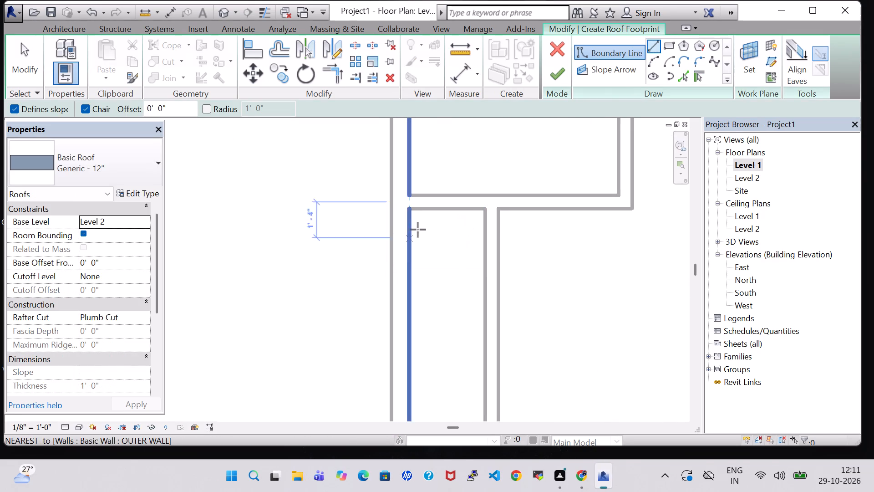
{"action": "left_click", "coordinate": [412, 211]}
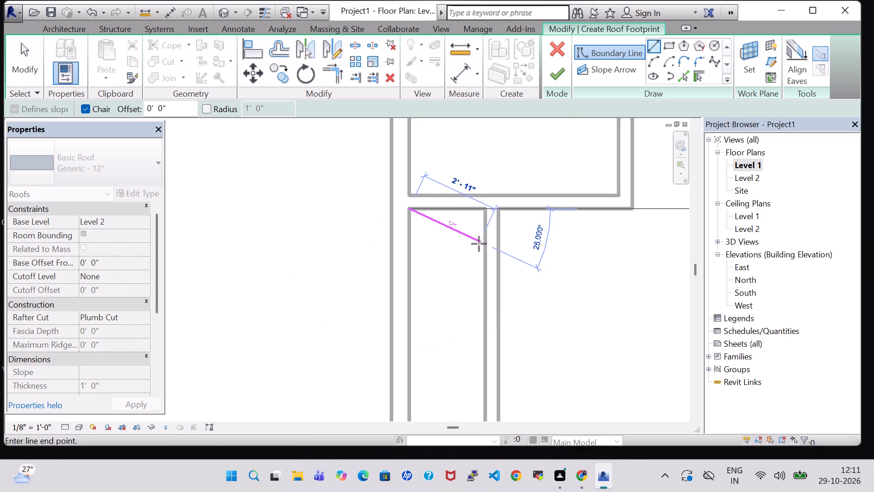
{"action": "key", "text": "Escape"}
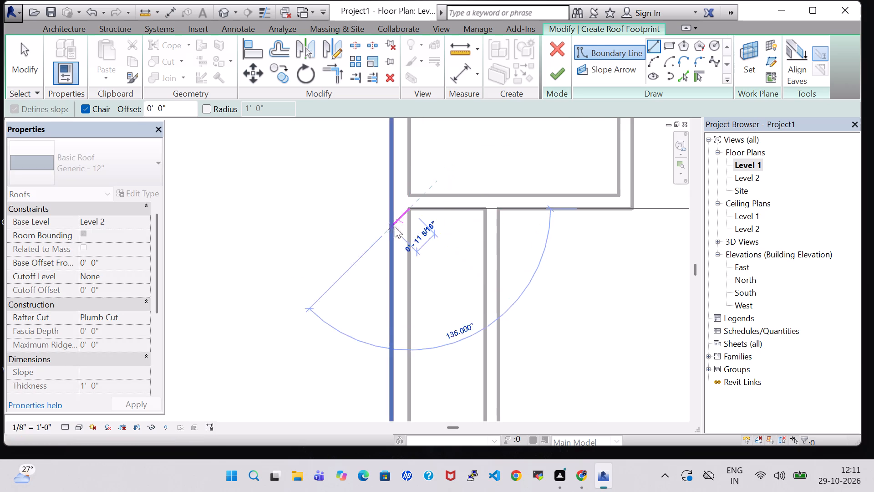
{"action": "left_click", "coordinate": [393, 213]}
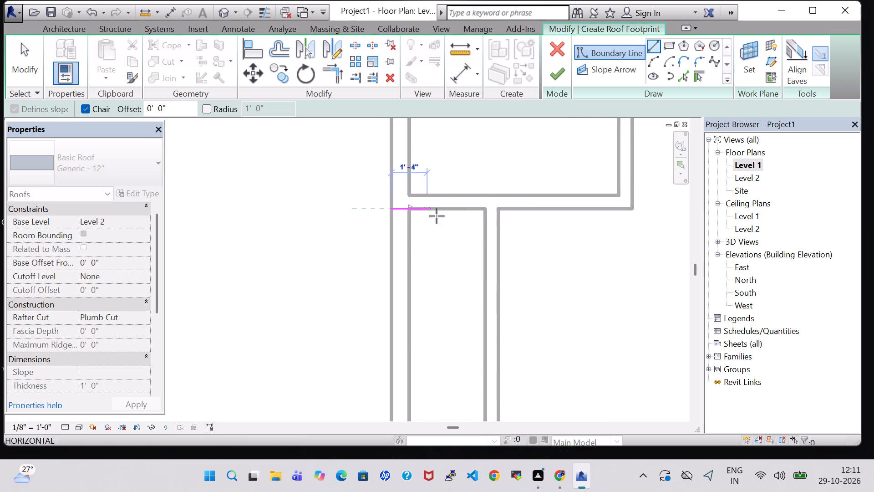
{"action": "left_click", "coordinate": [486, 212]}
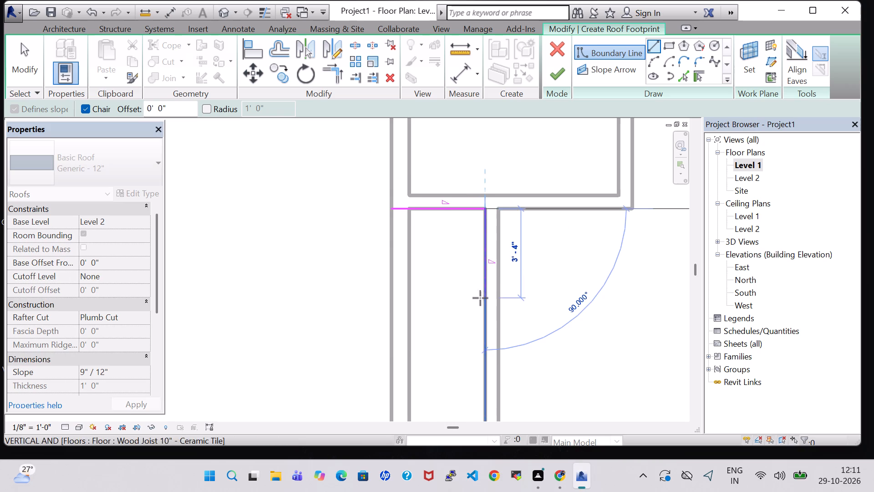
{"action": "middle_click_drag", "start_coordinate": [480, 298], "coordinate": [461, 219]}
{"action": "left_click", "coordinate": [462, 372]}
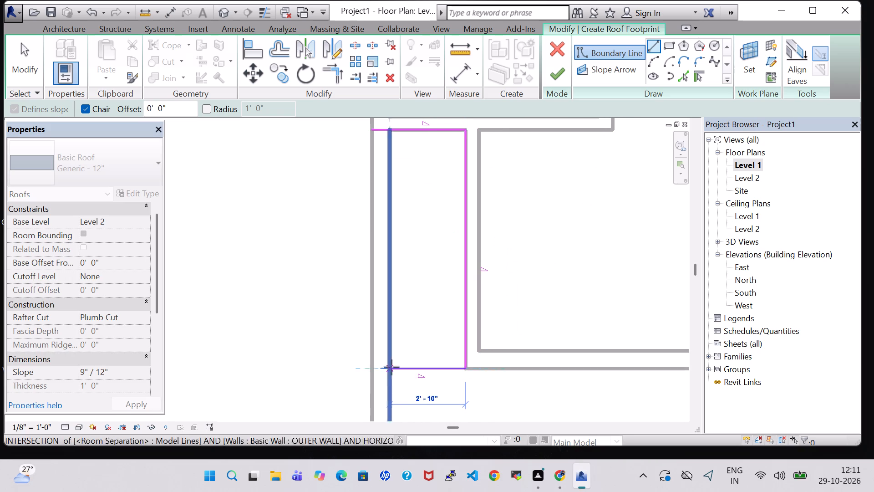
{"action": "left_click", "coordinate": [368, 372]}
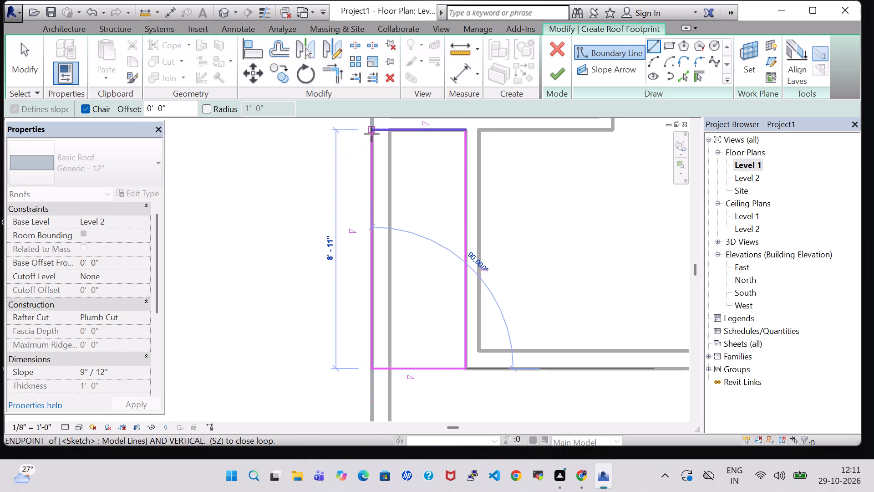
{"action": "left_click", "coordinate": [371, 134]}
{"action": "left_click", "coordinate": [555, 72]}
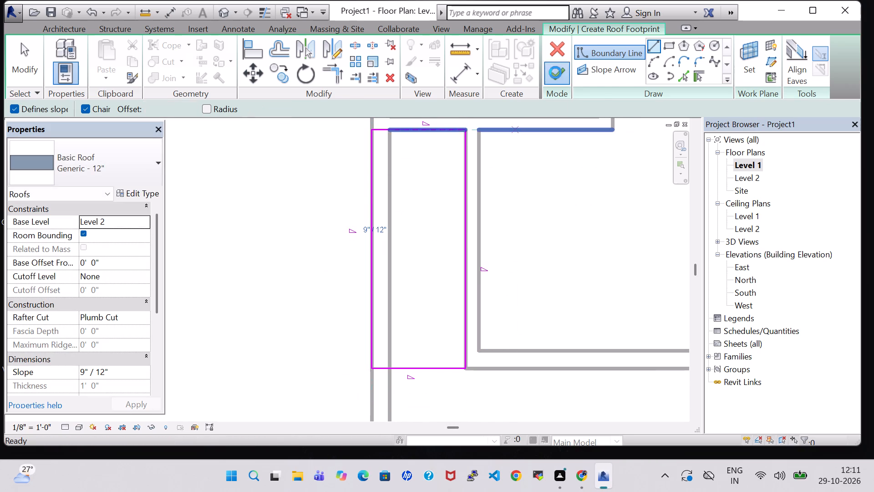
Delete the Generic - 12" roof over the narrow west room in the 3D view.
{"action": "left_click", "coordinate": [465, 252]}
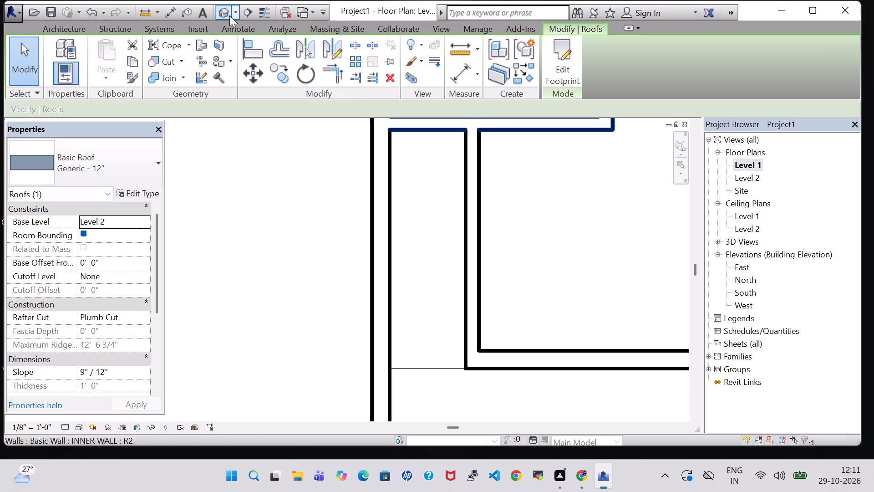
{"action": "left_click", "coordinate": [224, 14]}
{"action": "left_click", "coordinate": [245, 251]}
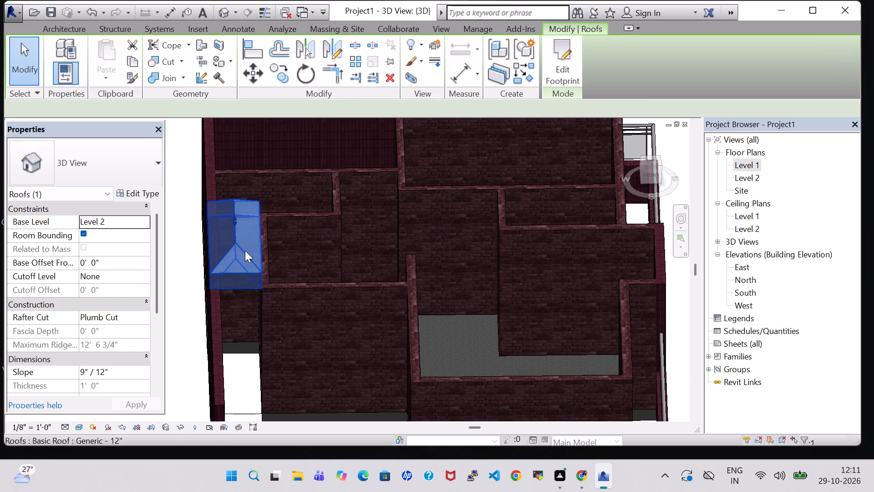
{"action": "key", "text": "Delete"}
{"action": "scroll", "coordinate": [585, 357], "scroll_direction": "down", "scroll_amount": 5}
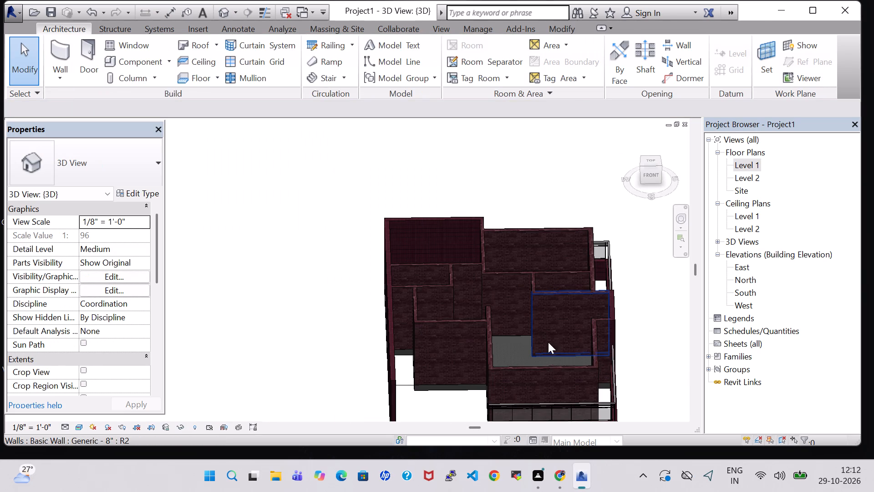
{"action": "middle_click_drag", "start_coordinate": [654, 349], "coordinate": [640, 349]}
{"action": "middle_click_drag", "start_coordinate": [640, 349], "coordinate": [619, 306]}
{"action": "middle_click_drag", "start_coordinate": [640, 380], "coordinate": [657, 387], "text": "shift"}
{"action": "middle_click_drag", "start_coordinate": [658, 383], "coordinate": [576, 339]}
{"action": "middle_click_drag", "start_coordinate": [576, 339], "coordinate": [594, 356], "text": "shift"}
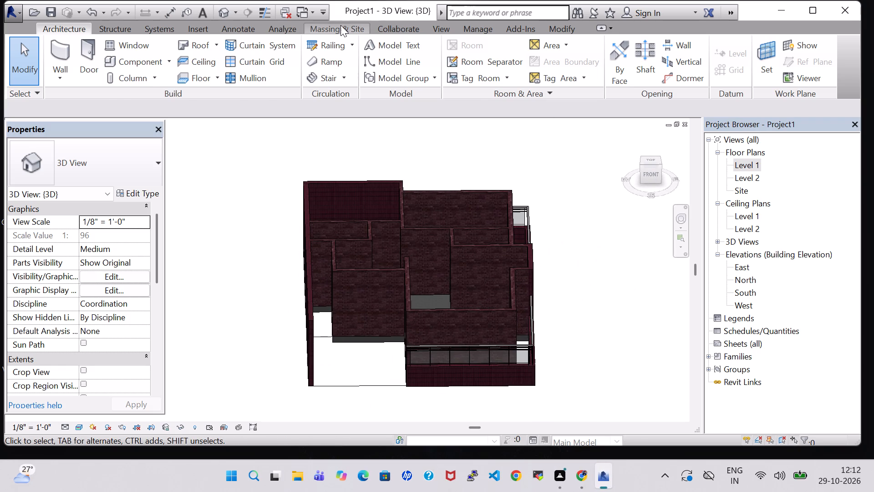
Create a toposurface in the Level 1 plan with points at 0'-0" elevation on the narrow west room's four inner corners.
{"action": "left_click", "coordinate": [340, 25]}
{"action": "left_click", "coordinate": [322, 54]}
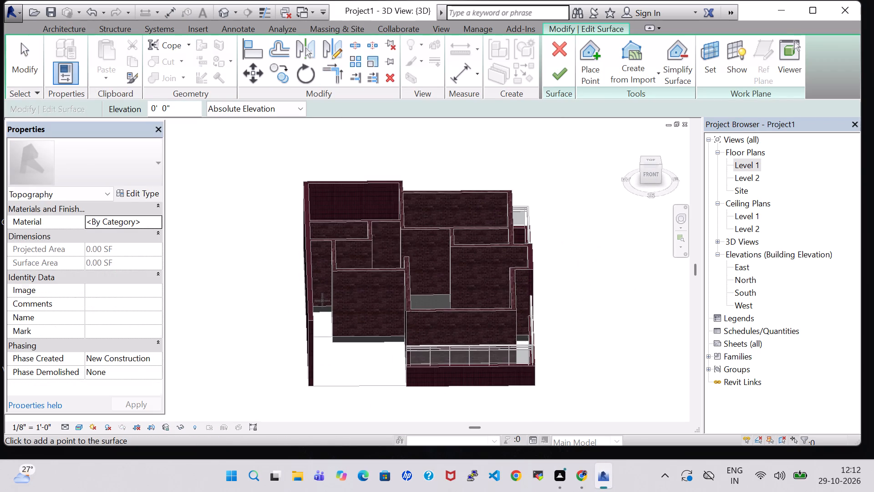
{"action": "scroll", "coordinate": [322, 301], "scroll_direction": "up", "scroll_amount": 3}
{"action": "double_click", "coordinate": [760, 162]}
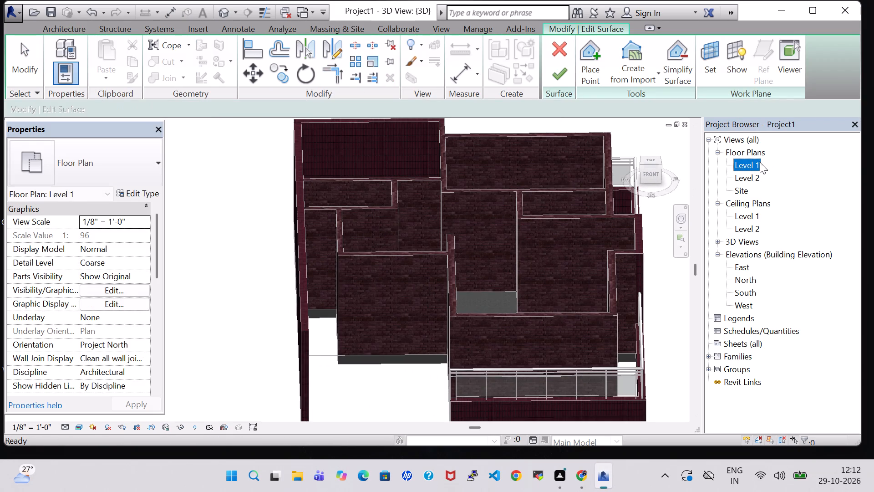
{"action": "double_click", "coordinate": [753, 164]}
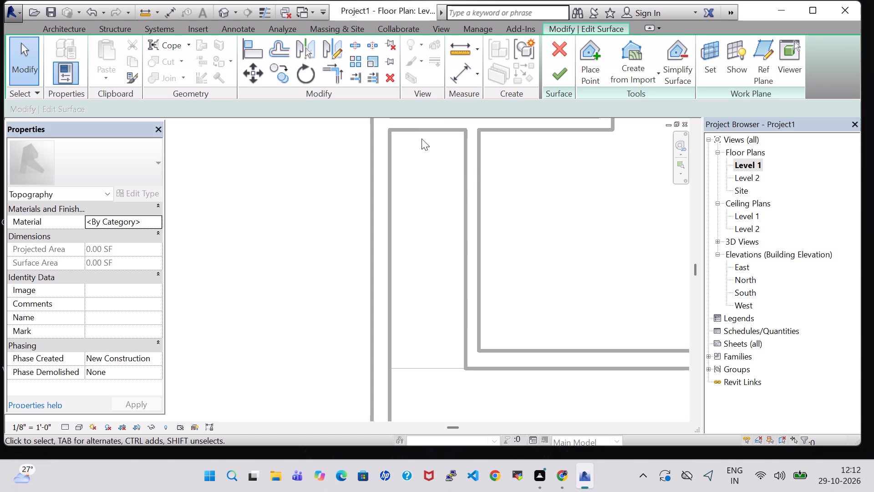
{"action": "left_click", "coordinate": [584, 60]}
{"action": "scroll", "coordinate": [411, 149], "scroll_direction": "up", "scroll_amount": 2}
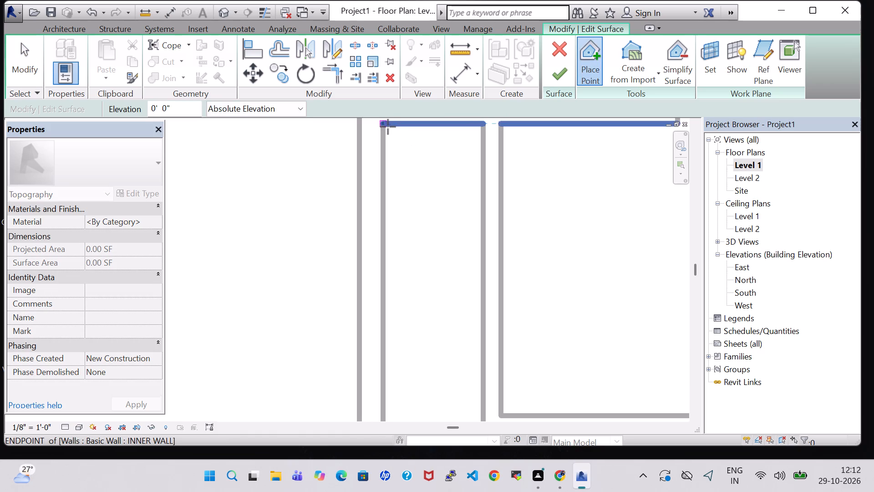
{"action": "left_click", "coordinate": [386, 127]}
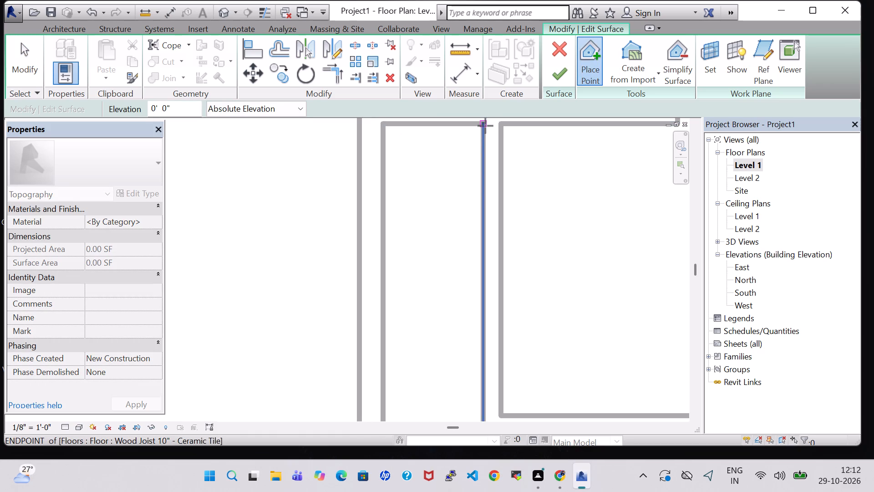
{"action": "left_click", "coordinate": [481, 126]}
{"action": "middle_click_drag", "start_coordinate": [483, 282], "coordinate": [488, 154]}
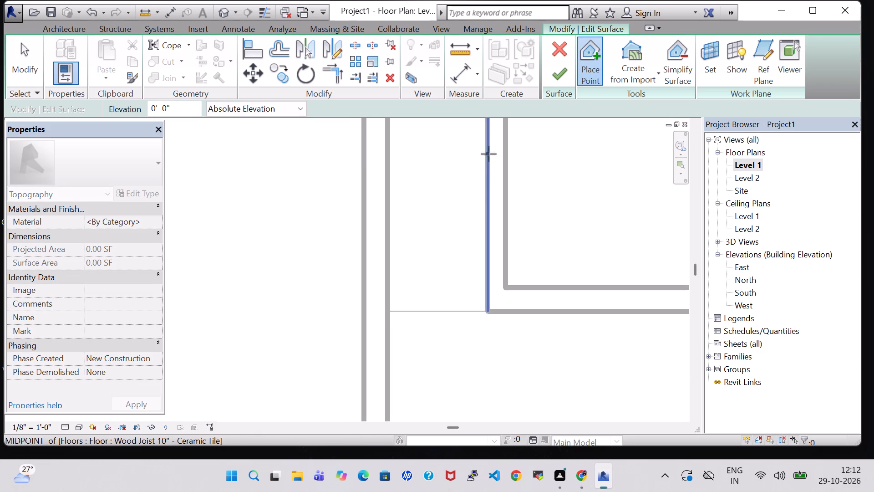
{"action": "left_click", "coordinate": [487, 311]}
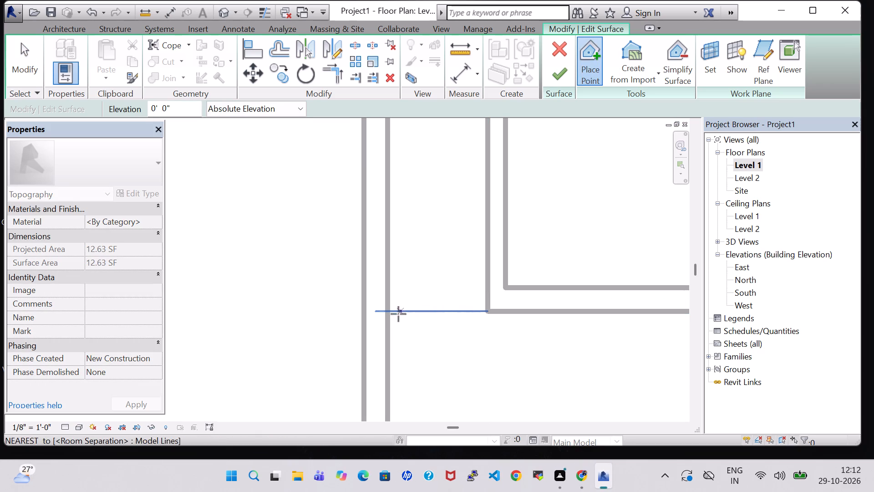
{"action": "left_click", "coordinate": [392, 313]}
{"action": "middle_click_drag", "start_coordinate": [431, 168], "coordinate": [443, 315]}
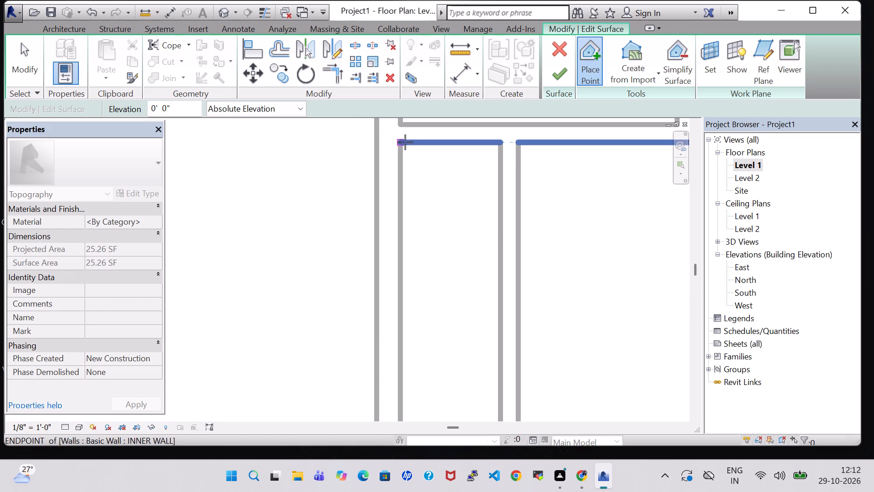
{"action": "left_click", "coordinate": [405, 142]}
{"action": "left_click", "coordinate": [563, 70]}
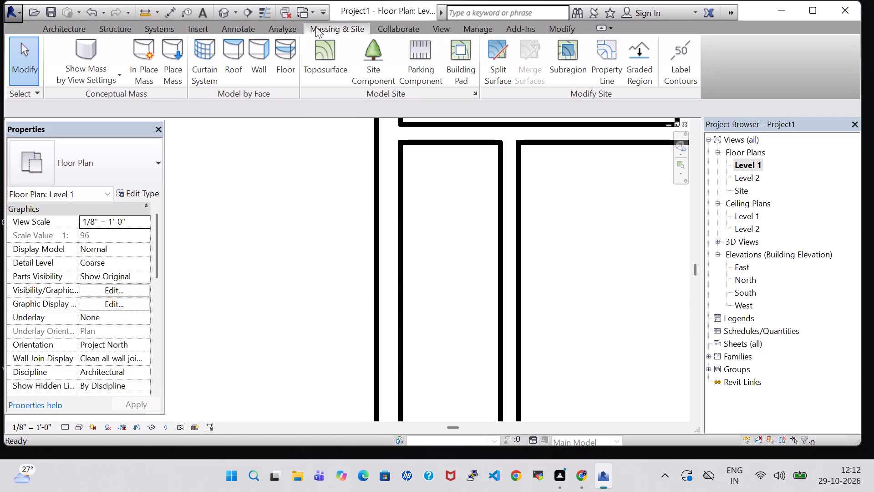
In the 3D view, open the material choice for the narrow west room's toposurface and pick Default Mass Floor.
{"action": "left_click", "coordinate": [218, 10]}
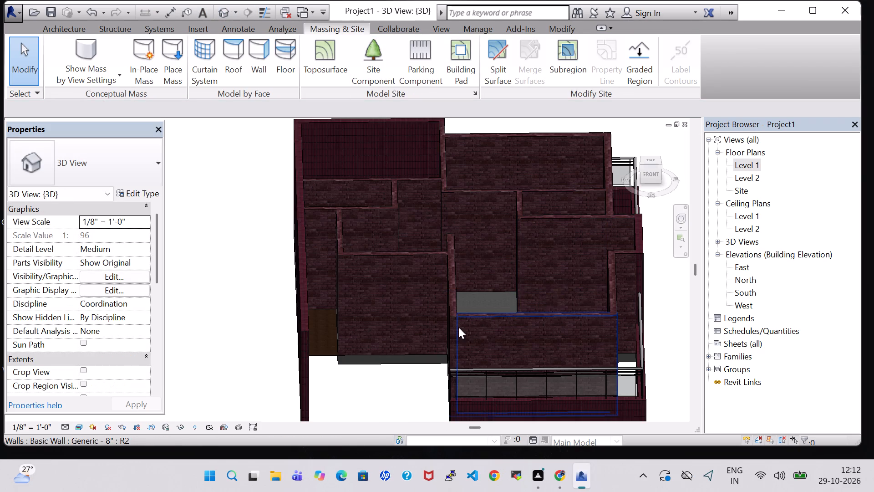
{"action": "middle_click_drag", "start_coordinate": [484, 280], "coordinate": [487, 358], "text": "shift"}
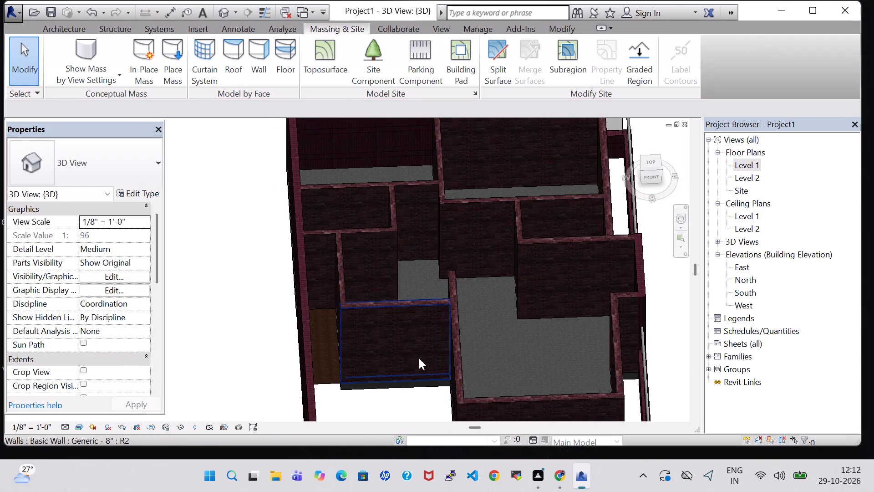
{"action": "left_click", "coordinate": [335, 364]}
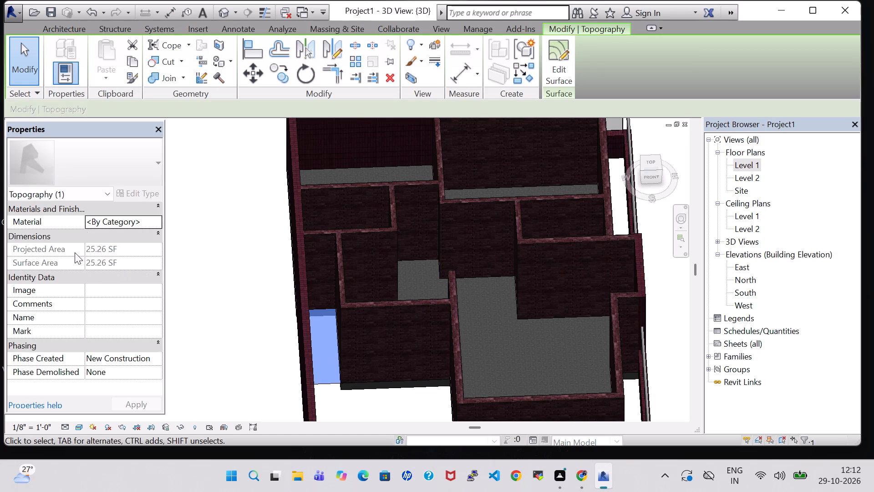
{"action": "left_click", "coordinate": [122, 220]}
{"action": "left_click", "coordinate": [172, 241]}
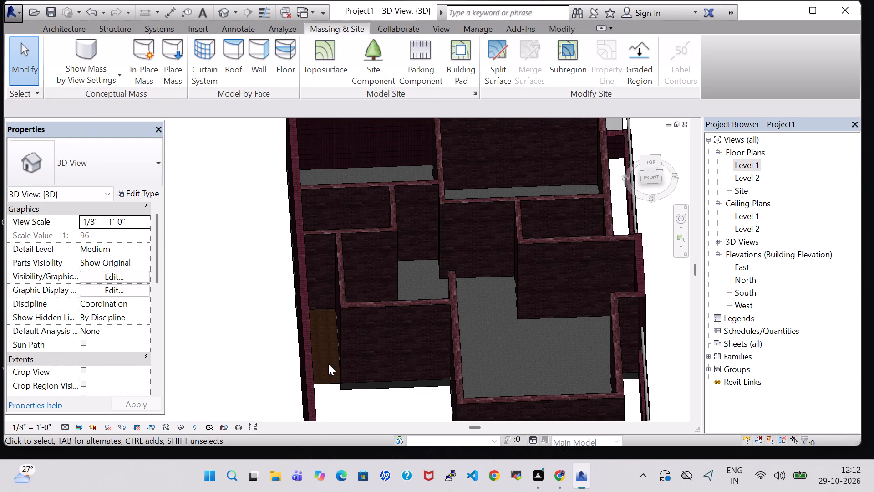
{"action": "left_click", "coordinate": [332, 343]}
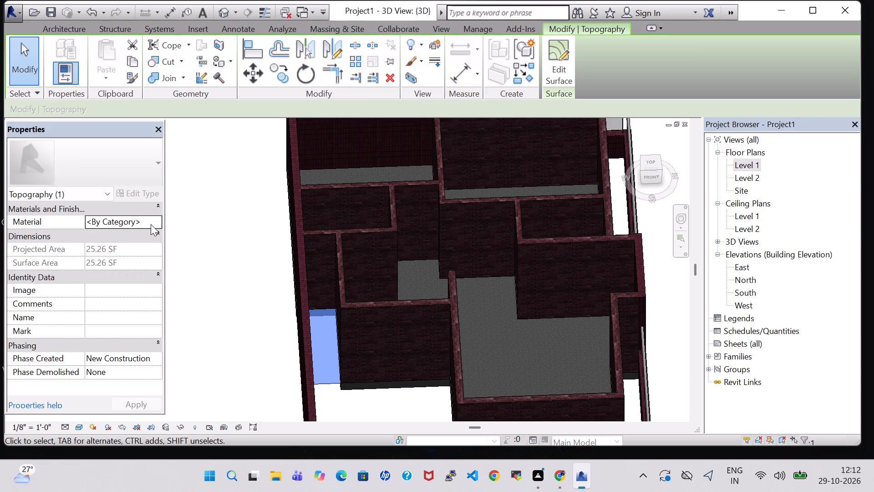
{"action": "left_click", "coordinate": [151, 224]}
{"action": "left_click", "coordinate": [157, 220]}
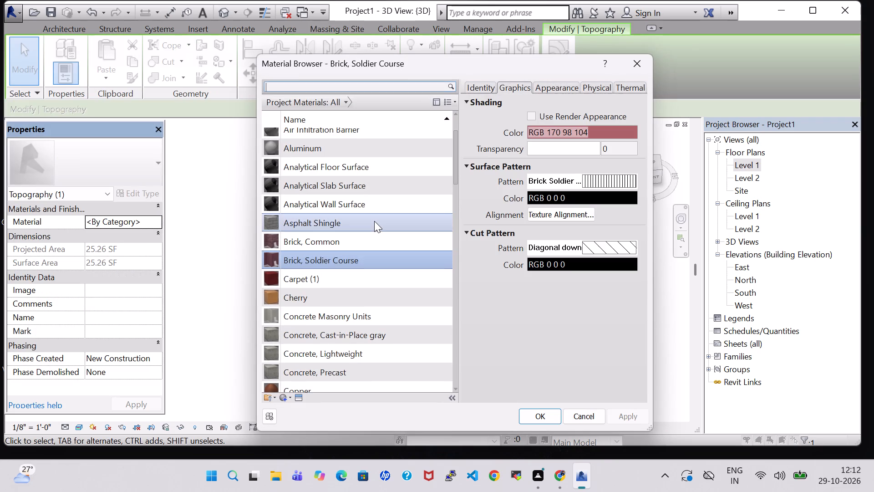
{"action": "scroll", "coordinate": [357, 290], "scroll_direction": "down", "scroll_amount": 6}
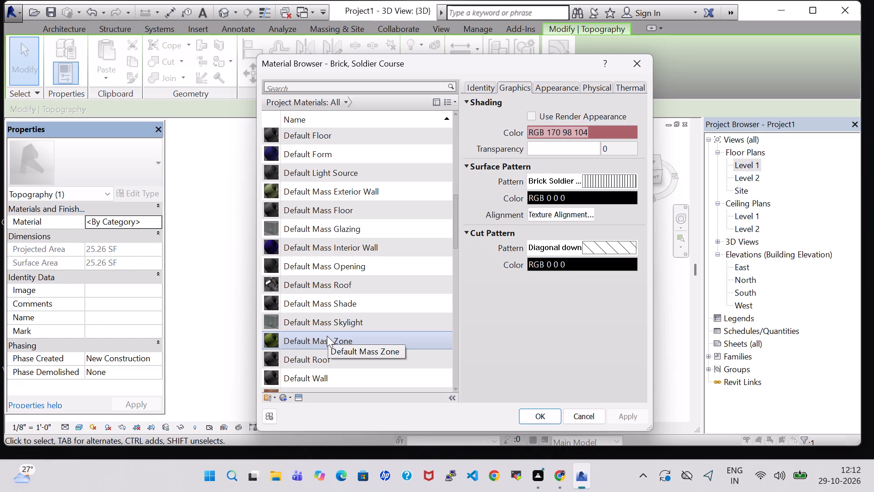
{"action": "left_click", "coordinate": [327, 336]}
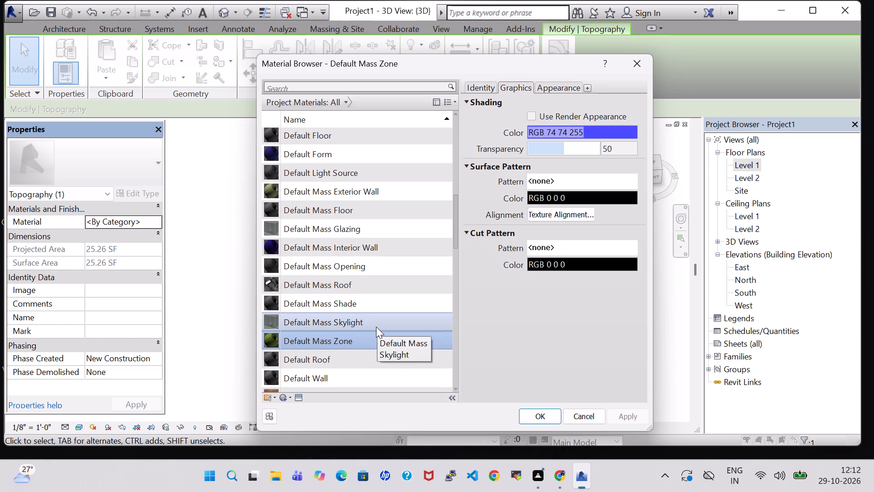
{"action": "scroll", "coordinate": [376, 327], "scroll_direction": "down", "scroll_amount": 1}
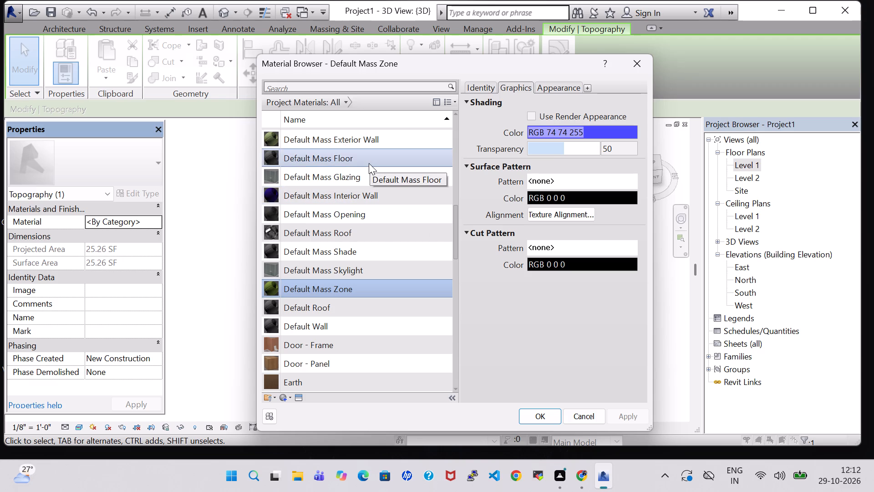
{"action": "left_click", "coordinate": [369, 163]}
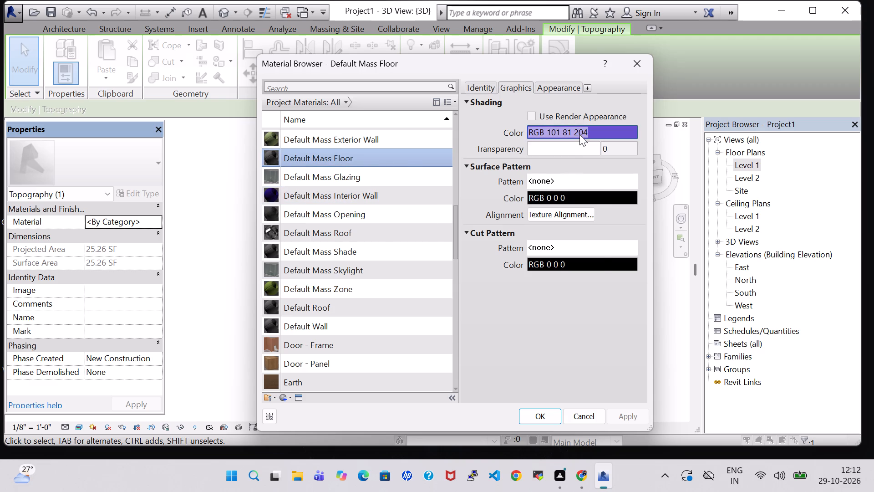
Set Default Mass Floor's shading and appearance colours to green, RGB 0 255 0, and apply the material to the toposurface.
{"action": "left_click", "coordinate": [579, 134]}
{"action": "left_click", "coordinate": [365, 257]}
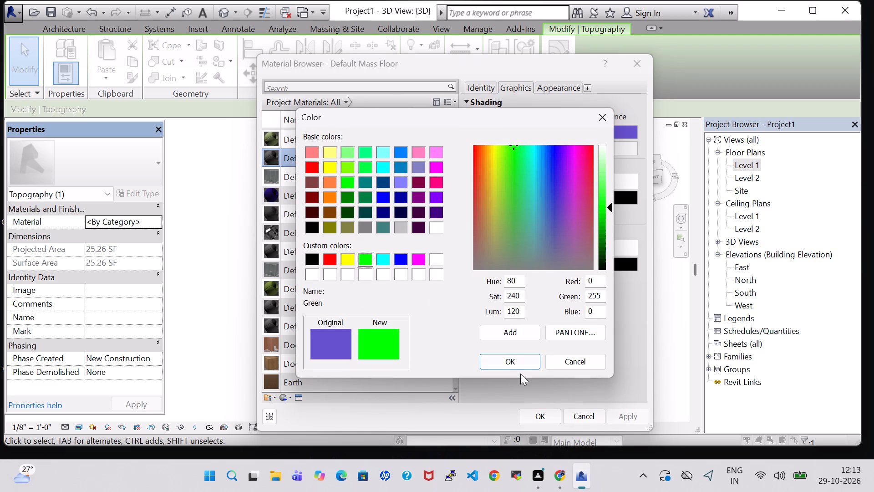
{"action": "left_click", "coordinate": [510, 360]}
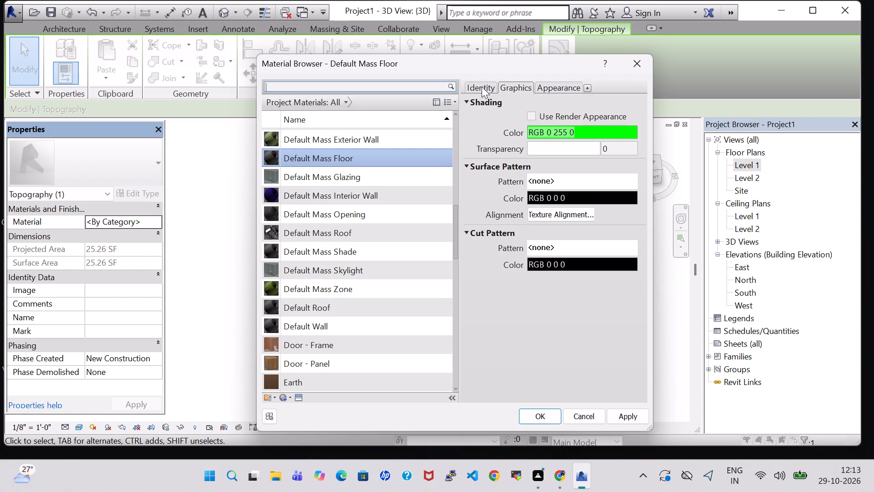
{"action": "left_click", "coordinate": [550, 87]}
{"action": "left_click", "coordinate": [582, 199]}
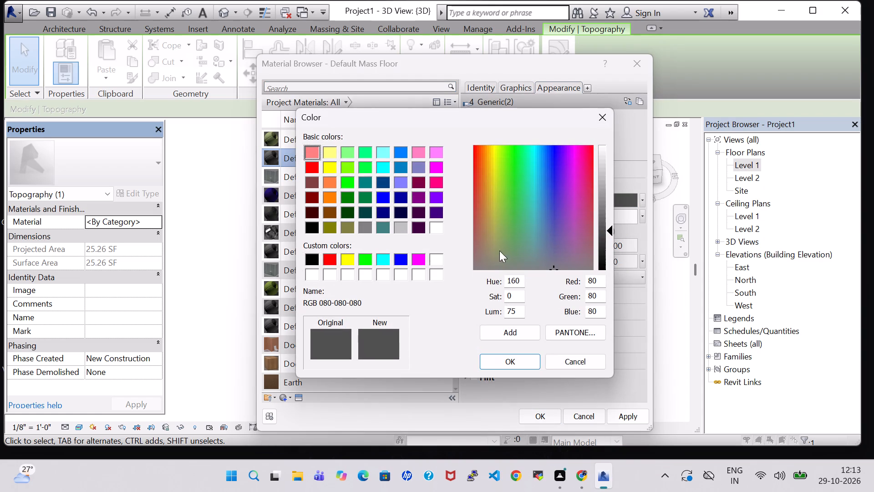
{"action": "left_click", "coordinate": [361, 259]}
{"action": "left_click", "coordinate": [507, 367]}
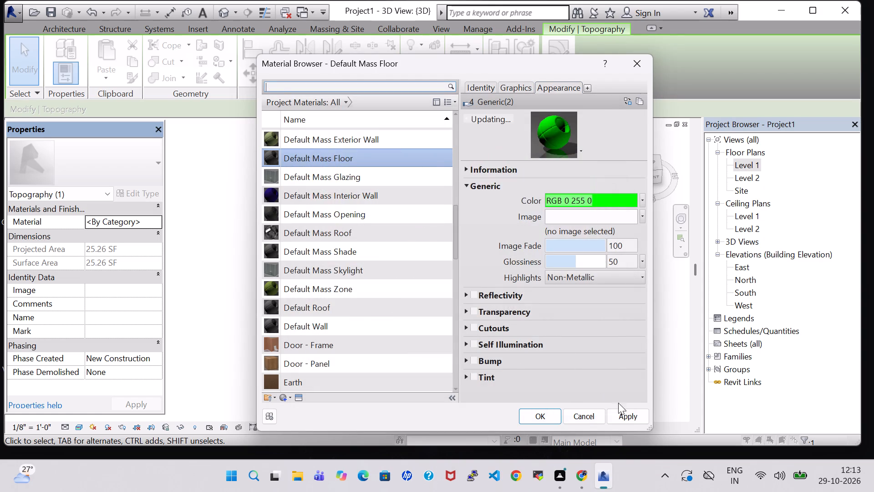
{"action": "left_click", "coordinate": [645, 416]}
{"action": "left_click", "coordinate": [536, 414]}
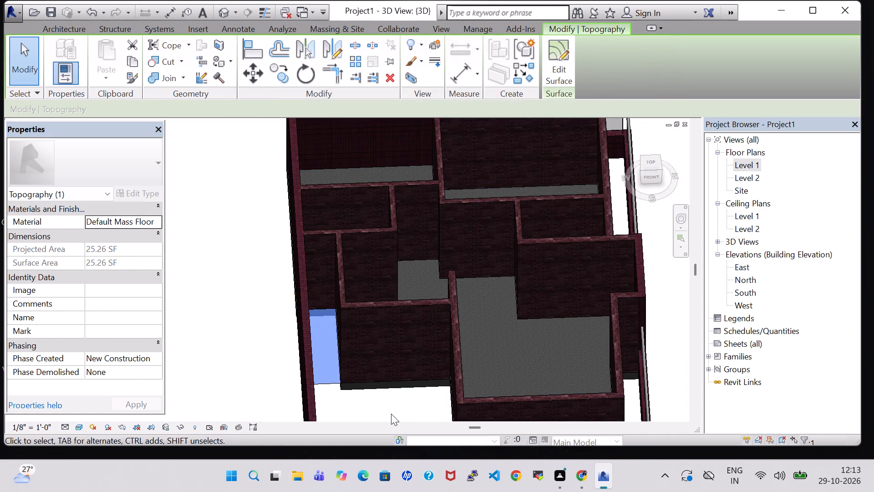
{"action": "left_click", "coordinate": [391, 414]}
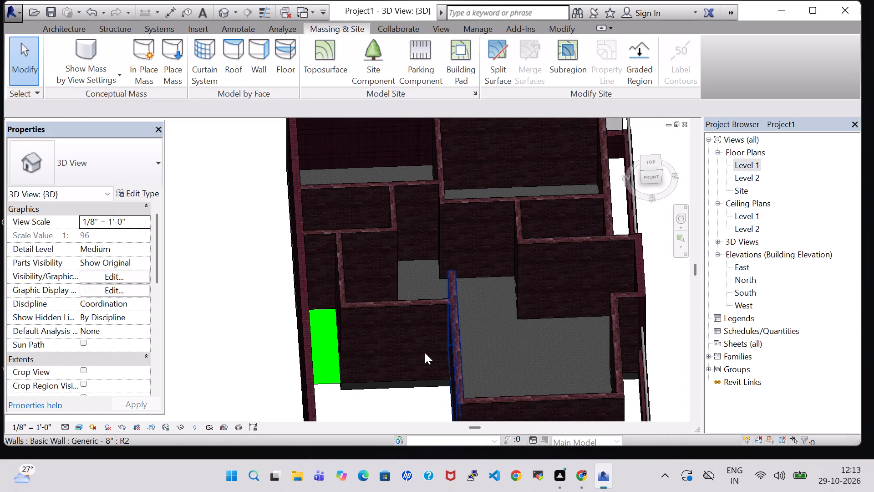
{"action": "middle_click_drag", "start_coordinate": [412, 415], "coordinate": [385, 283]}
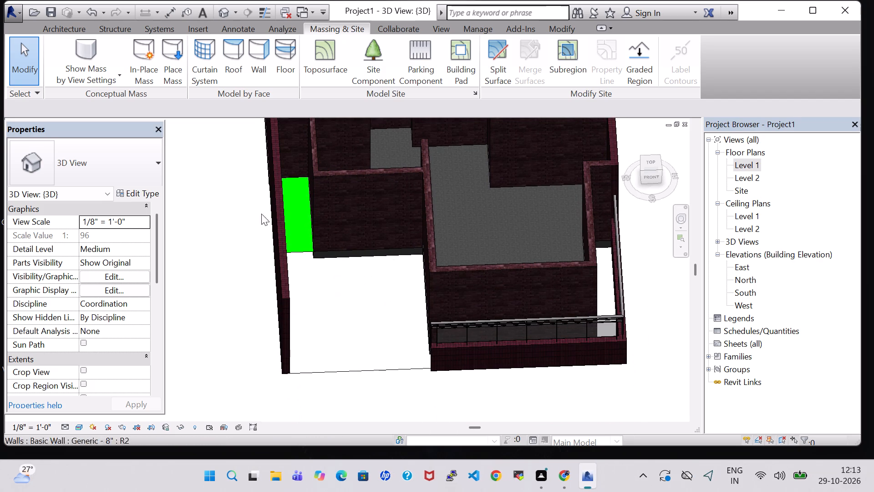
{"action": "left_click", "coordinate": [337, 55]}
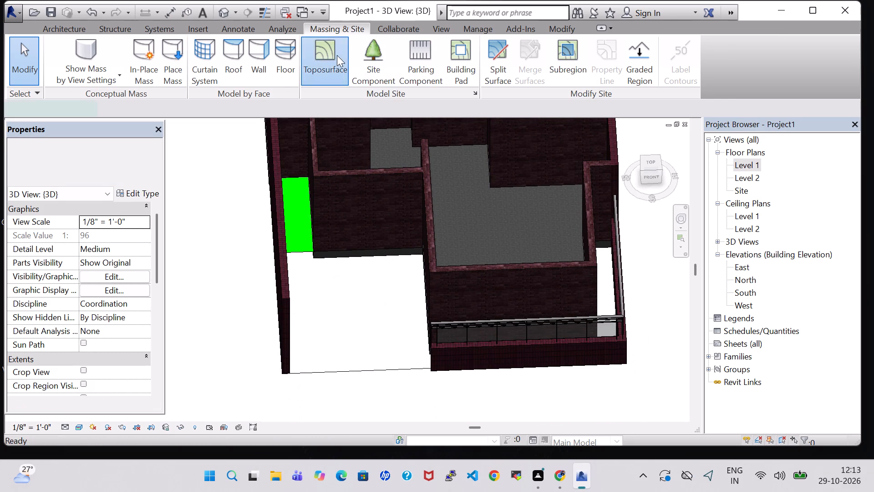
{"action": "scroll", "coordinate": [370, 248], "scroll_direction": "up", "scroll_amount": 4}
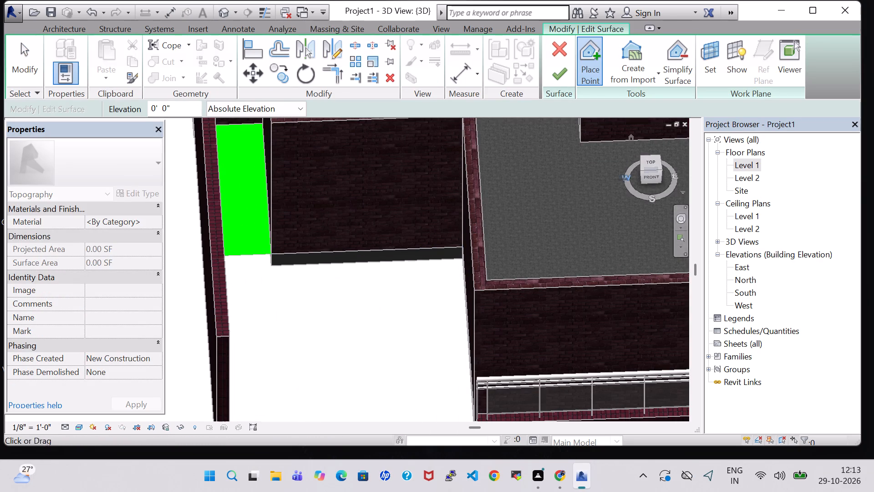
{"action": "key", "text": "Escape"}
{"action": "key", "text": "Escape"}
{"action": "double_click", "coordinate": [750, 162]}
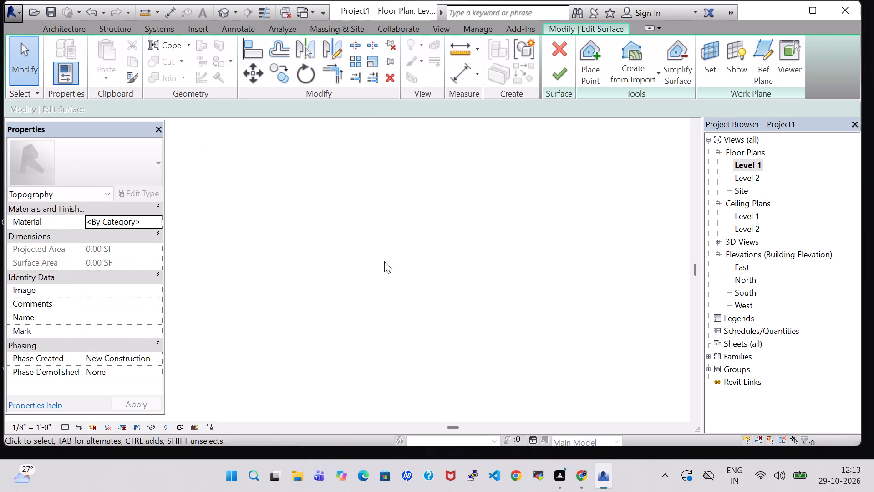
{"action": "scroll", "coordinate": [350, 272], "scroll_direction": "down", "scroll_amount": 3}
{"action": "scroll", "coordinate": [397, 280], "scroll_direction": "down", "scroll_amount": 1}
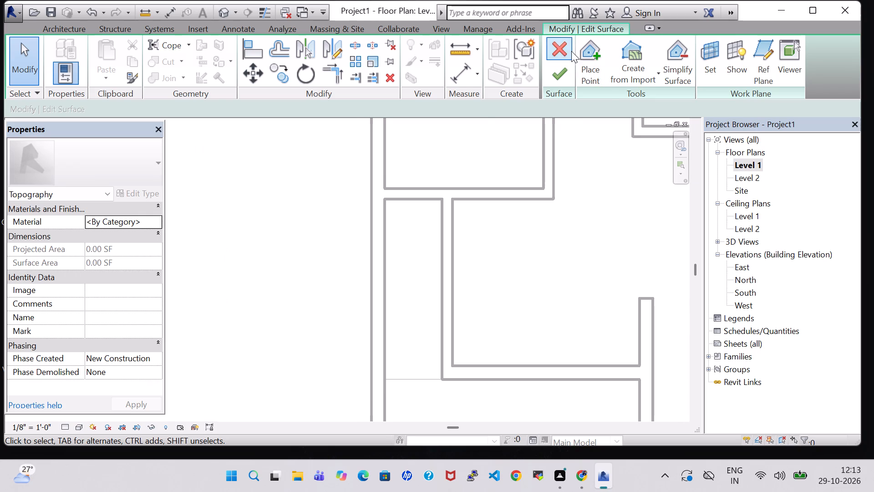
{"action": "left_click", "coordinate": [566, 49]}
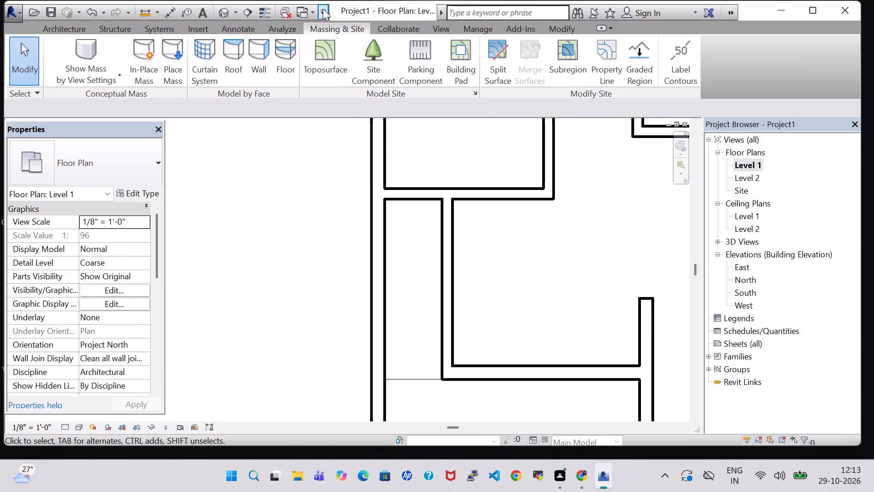
Examine the room separation line at the narrow west room's south end in the 3D view and the Level 1 plan.
{"action": "left_click", "coordinate": [220, 14]}
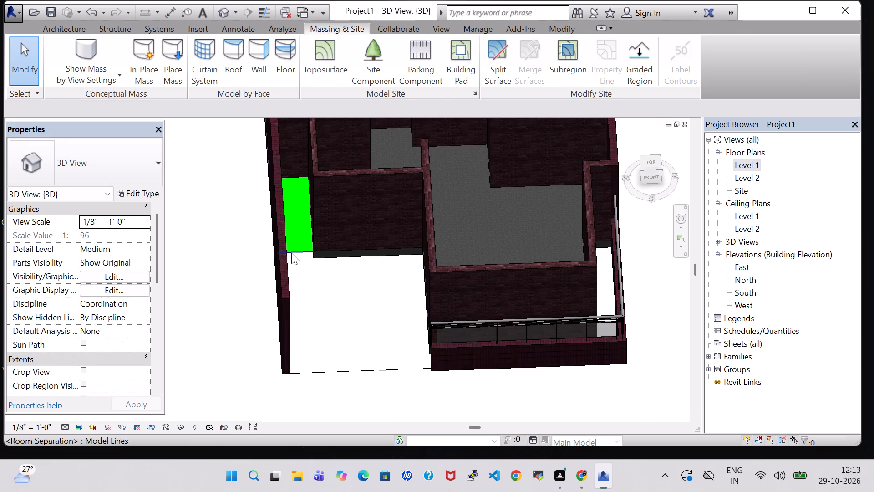
{"action": "double_click", "coordinate": [291, 252]}
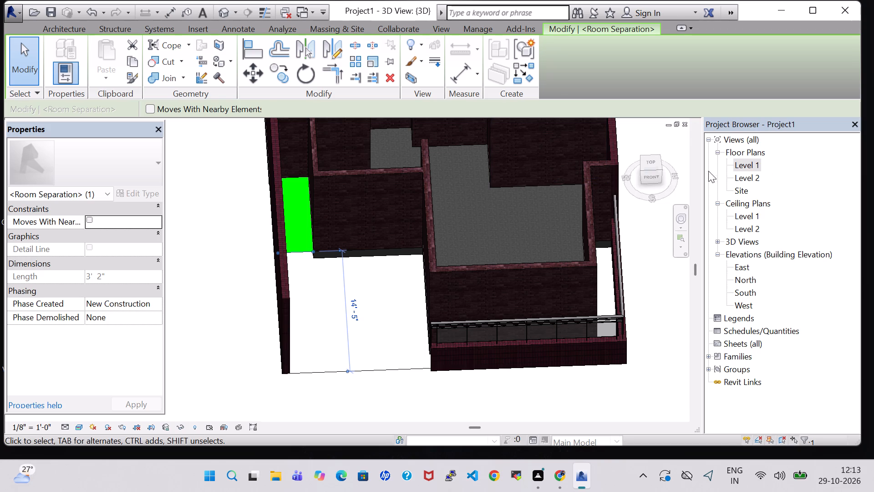
{"action": "double_click", "coordinate": [754, 165]}
{"action": "scroll", "coordinate": [405, 226], "scroll_direction": "down", "scroll_amount": 1}
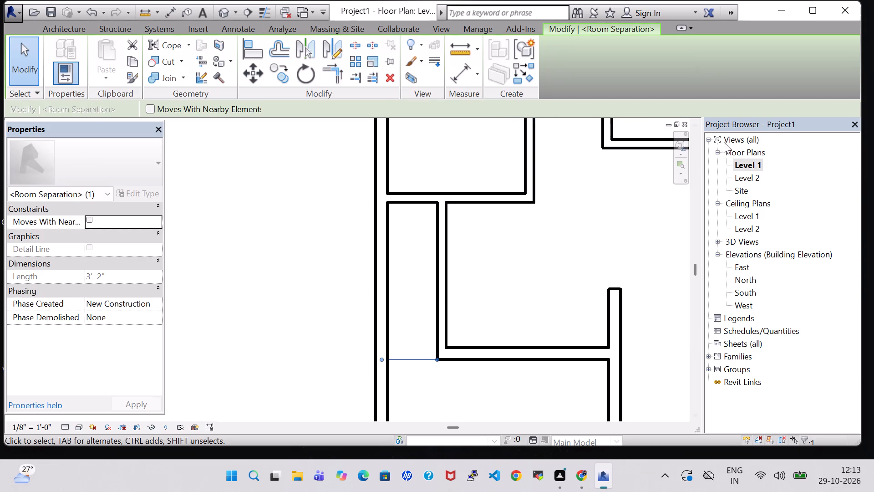
{"action": "left_click", "coordinate": [218, 10]}
{"action": "scroll", "coordinate": [338, 221], "scroll_direction": "up", "scroll_amount": 5}
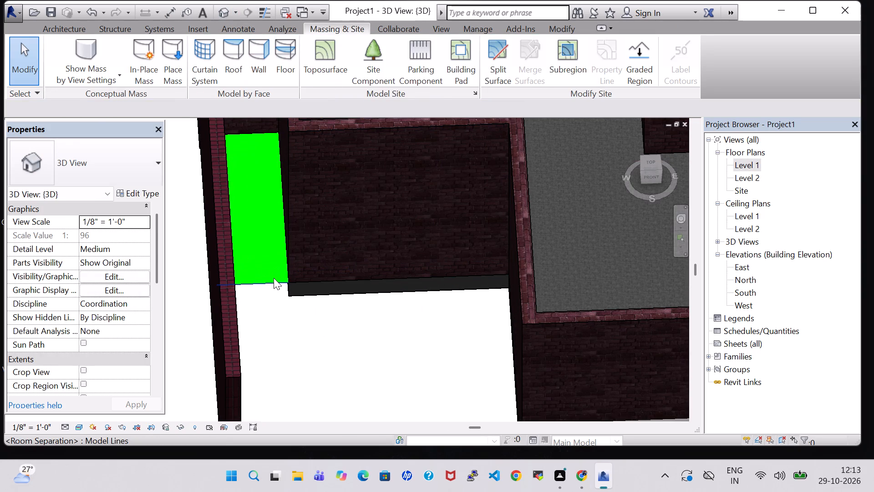
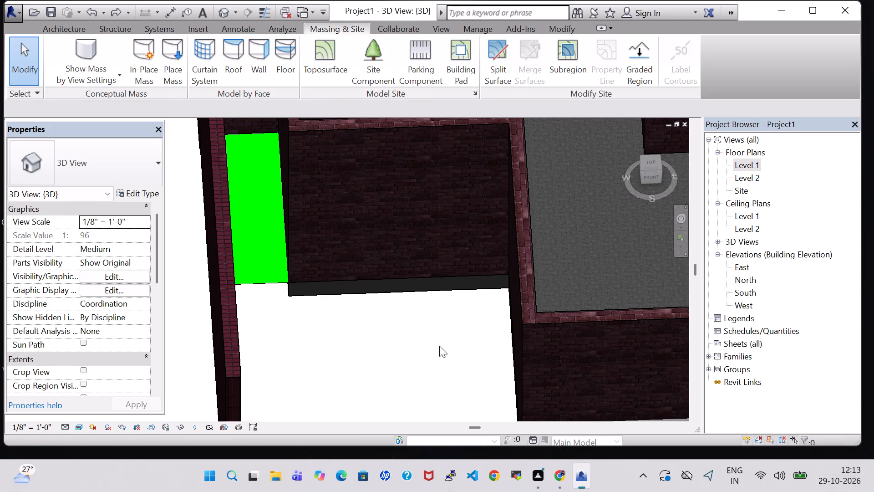
Delete the room separation line at the narrow west room's south end in the 3D view.
{"action": "middle_click_drag", "start_coordinate": [420, 319], "coordinate": [395, 341], "text": "shift"}
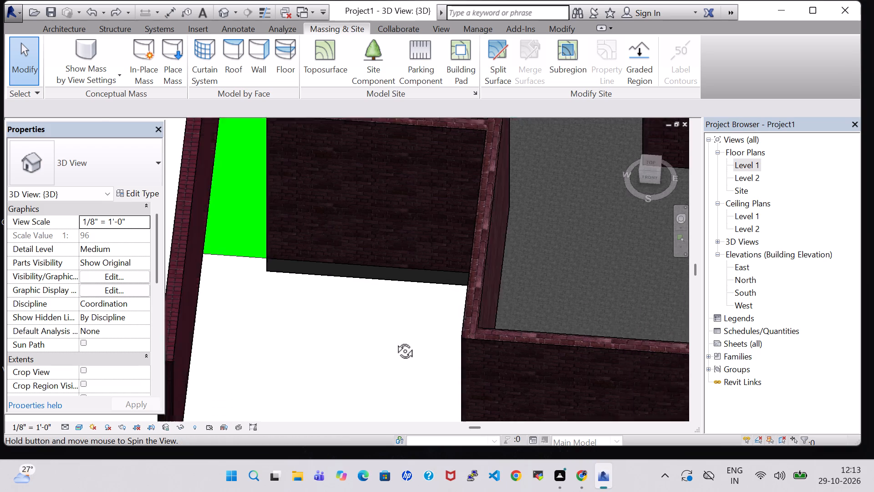
{"action": "middle_click_drag", "start_coordinate": [395, 341], "coordinate": [366, 374], "text": "shift"}
{"action": "middle_click_drag", "start_coordinate": [312, 251], "coordinate": [288, 356]}
{"action": "scroll", "coordinate": [251, 287], "scroll_direction": "up", "scroll_amount": 5}
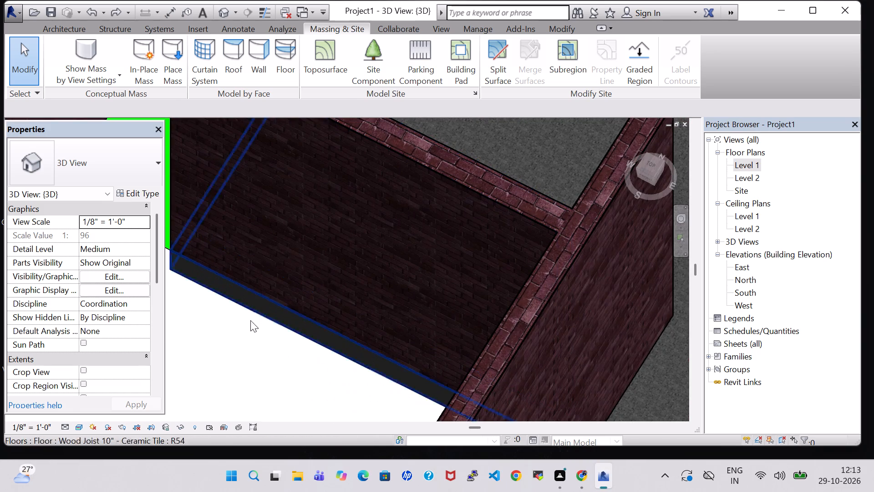
{"action": "middle_click_drag", "start_coordinate": [211, 329], "coordinate": [554, 379]}
{"action": "double_click", "coordinate": [474, 274]}
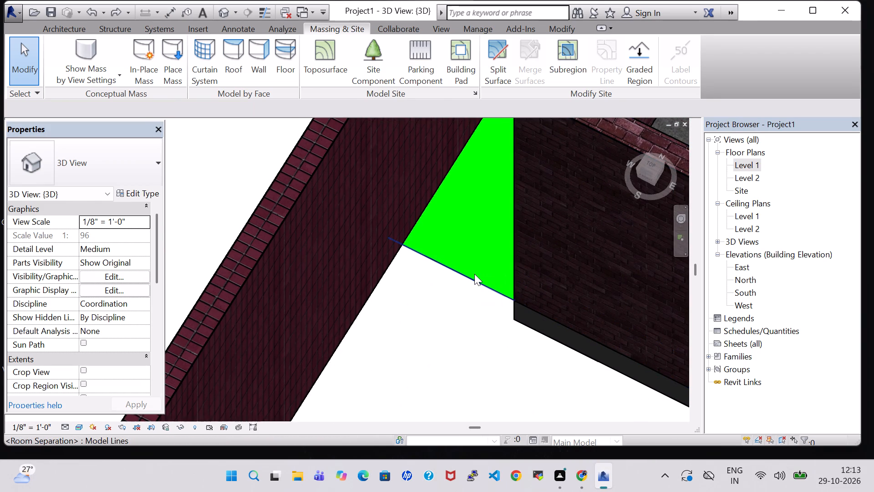
{"action": "double_click", "coordinate": [470, 268]}
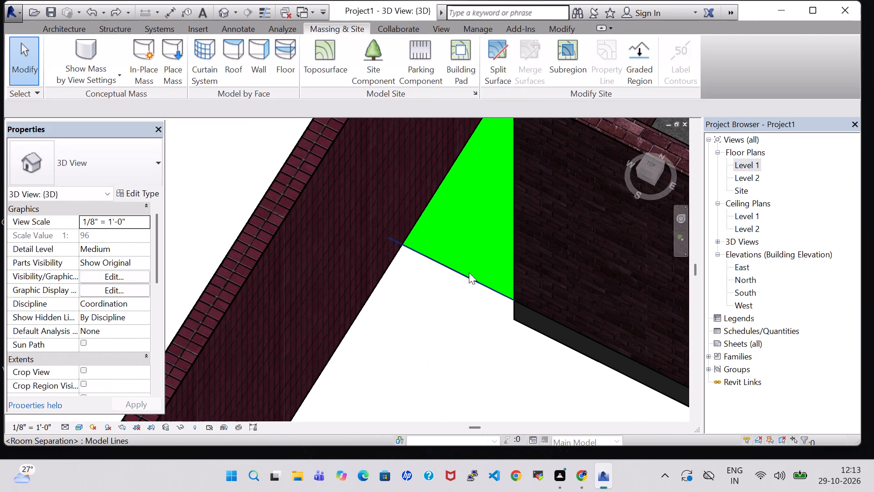
{"action": "double_click", "coordinate": [468, 272]}
{"action": "double_click", "coordinate": [468, 272]}
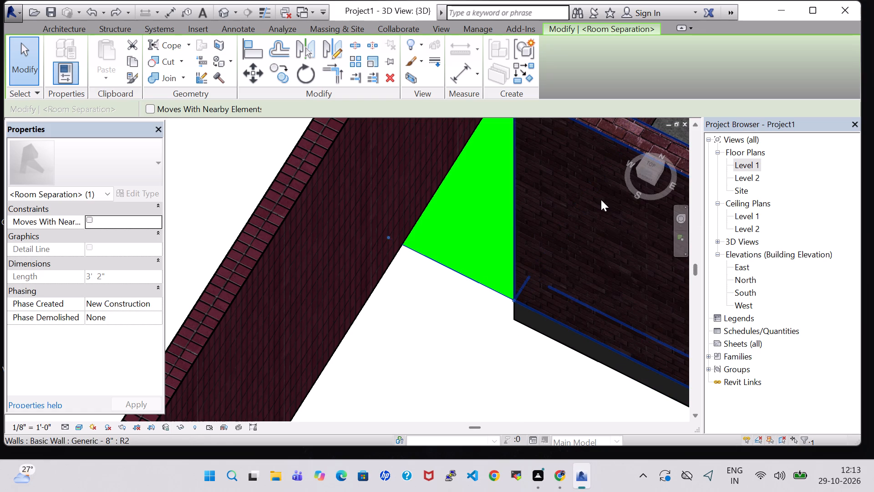
{"action": "key", "text": "Delete"}
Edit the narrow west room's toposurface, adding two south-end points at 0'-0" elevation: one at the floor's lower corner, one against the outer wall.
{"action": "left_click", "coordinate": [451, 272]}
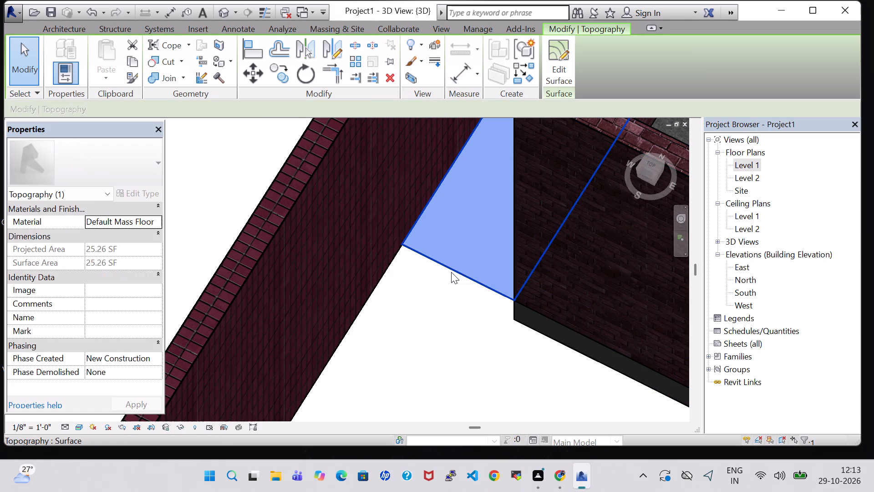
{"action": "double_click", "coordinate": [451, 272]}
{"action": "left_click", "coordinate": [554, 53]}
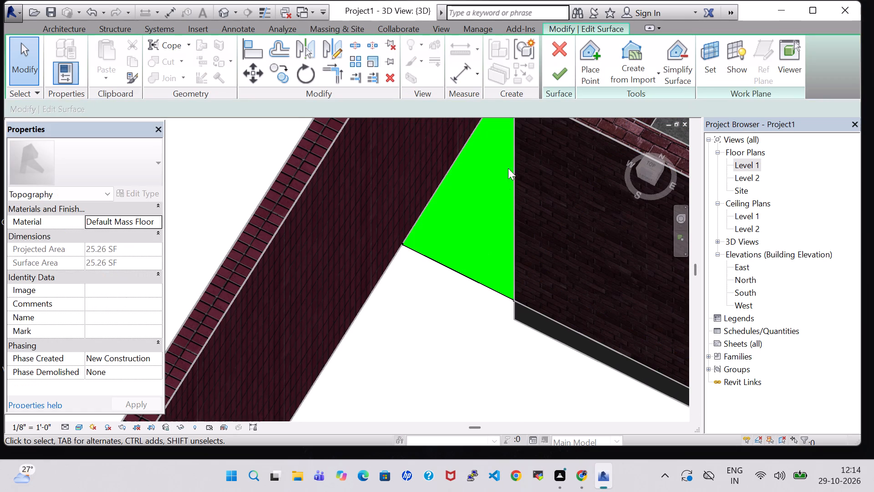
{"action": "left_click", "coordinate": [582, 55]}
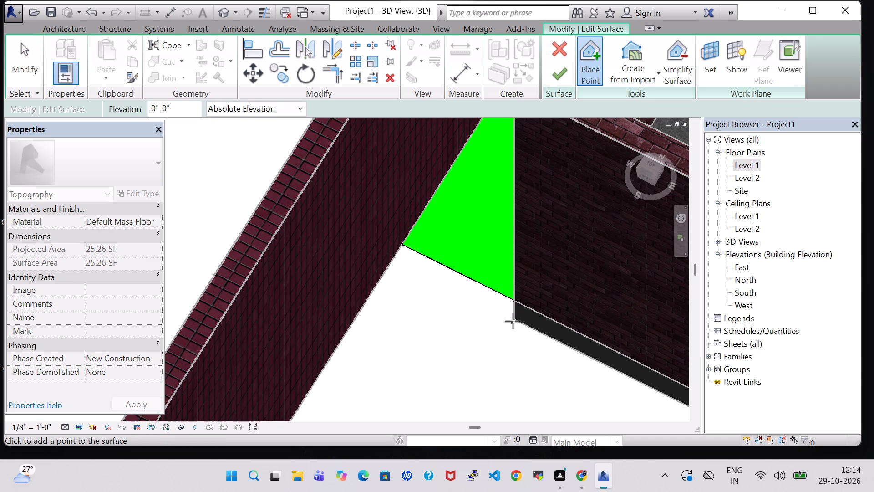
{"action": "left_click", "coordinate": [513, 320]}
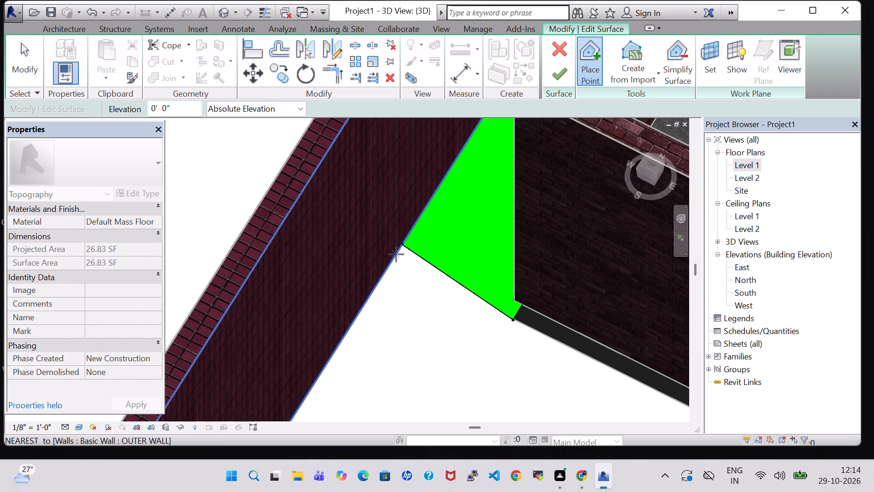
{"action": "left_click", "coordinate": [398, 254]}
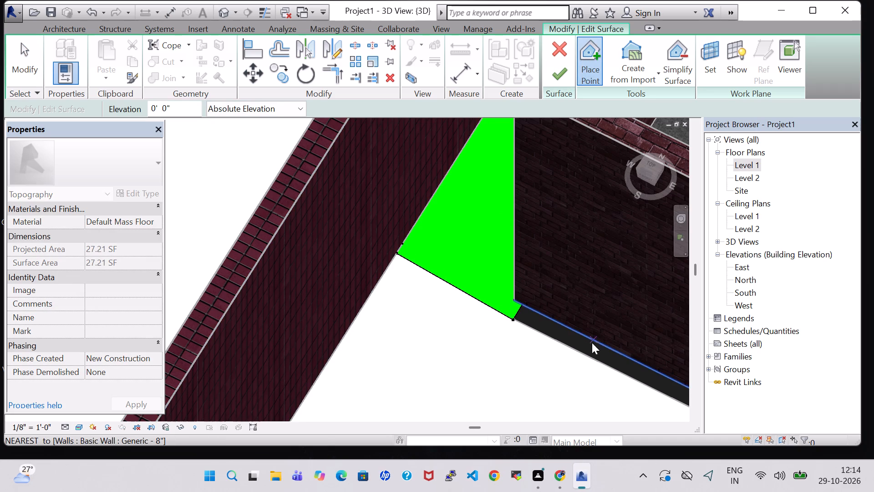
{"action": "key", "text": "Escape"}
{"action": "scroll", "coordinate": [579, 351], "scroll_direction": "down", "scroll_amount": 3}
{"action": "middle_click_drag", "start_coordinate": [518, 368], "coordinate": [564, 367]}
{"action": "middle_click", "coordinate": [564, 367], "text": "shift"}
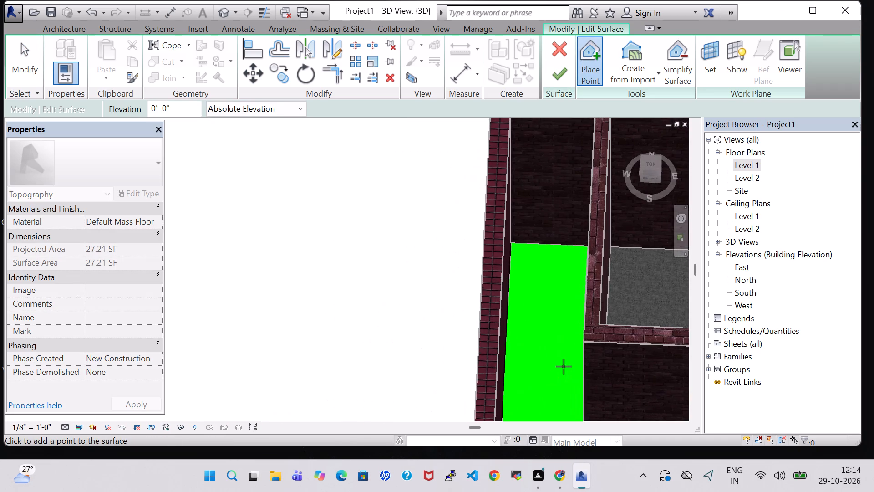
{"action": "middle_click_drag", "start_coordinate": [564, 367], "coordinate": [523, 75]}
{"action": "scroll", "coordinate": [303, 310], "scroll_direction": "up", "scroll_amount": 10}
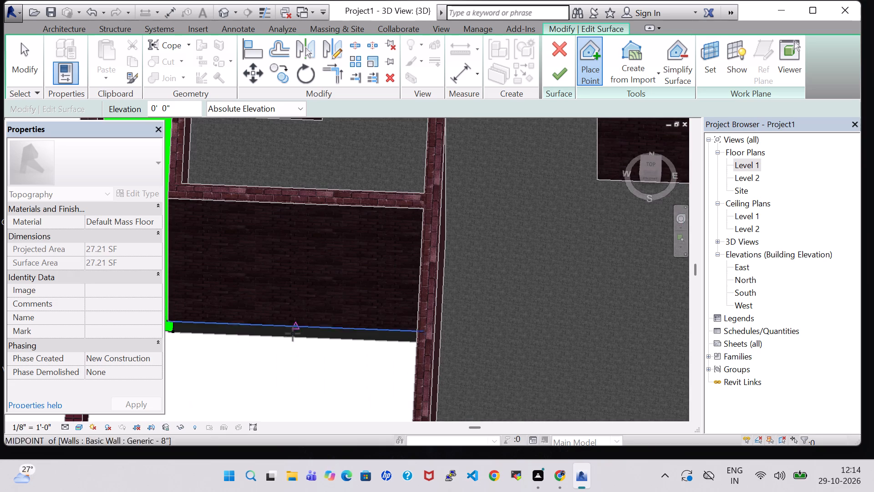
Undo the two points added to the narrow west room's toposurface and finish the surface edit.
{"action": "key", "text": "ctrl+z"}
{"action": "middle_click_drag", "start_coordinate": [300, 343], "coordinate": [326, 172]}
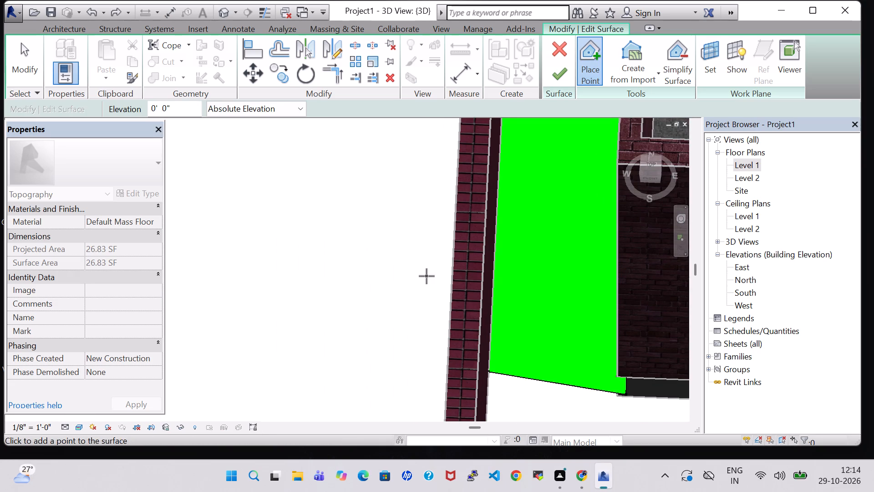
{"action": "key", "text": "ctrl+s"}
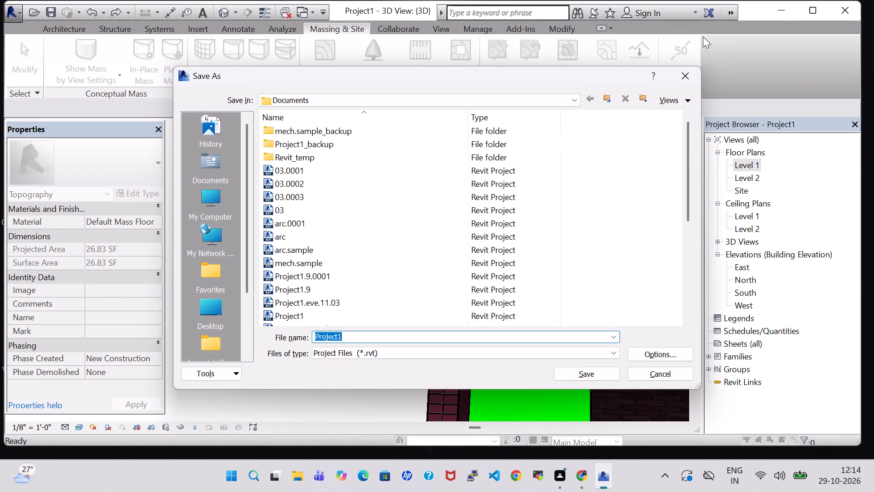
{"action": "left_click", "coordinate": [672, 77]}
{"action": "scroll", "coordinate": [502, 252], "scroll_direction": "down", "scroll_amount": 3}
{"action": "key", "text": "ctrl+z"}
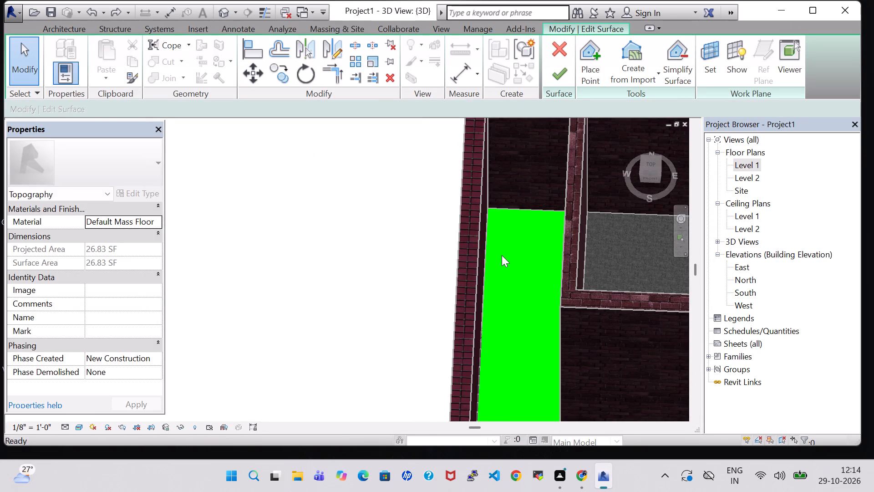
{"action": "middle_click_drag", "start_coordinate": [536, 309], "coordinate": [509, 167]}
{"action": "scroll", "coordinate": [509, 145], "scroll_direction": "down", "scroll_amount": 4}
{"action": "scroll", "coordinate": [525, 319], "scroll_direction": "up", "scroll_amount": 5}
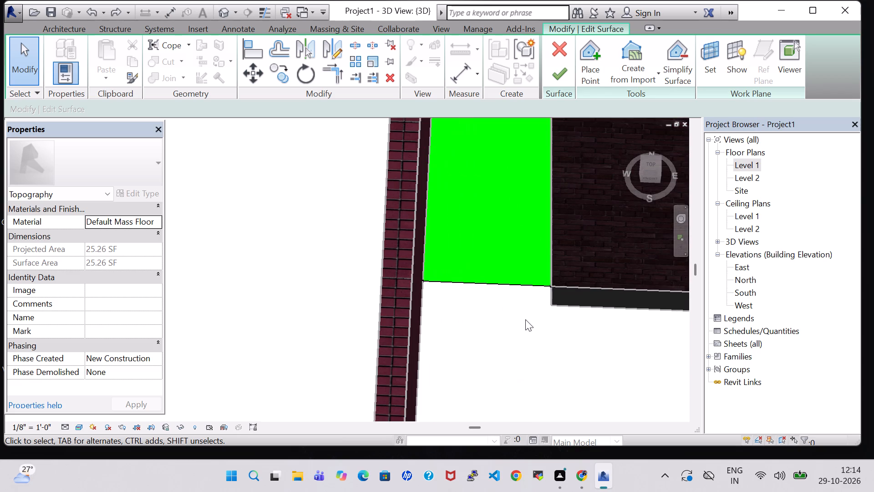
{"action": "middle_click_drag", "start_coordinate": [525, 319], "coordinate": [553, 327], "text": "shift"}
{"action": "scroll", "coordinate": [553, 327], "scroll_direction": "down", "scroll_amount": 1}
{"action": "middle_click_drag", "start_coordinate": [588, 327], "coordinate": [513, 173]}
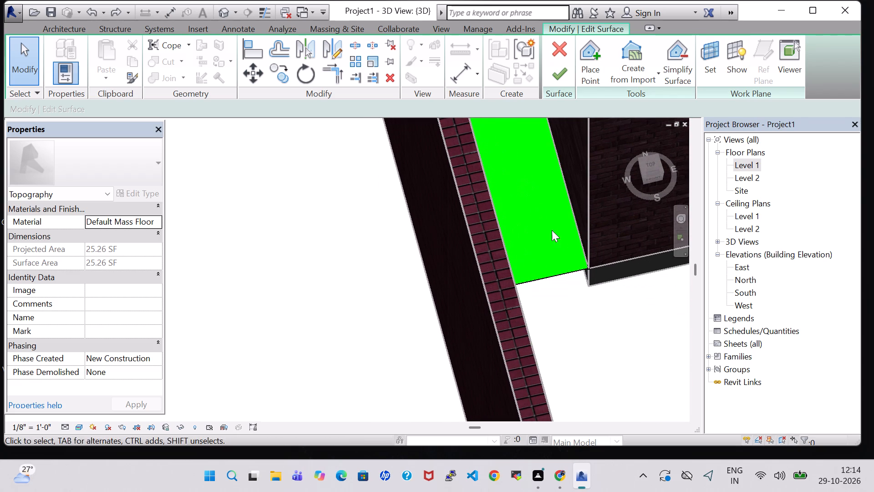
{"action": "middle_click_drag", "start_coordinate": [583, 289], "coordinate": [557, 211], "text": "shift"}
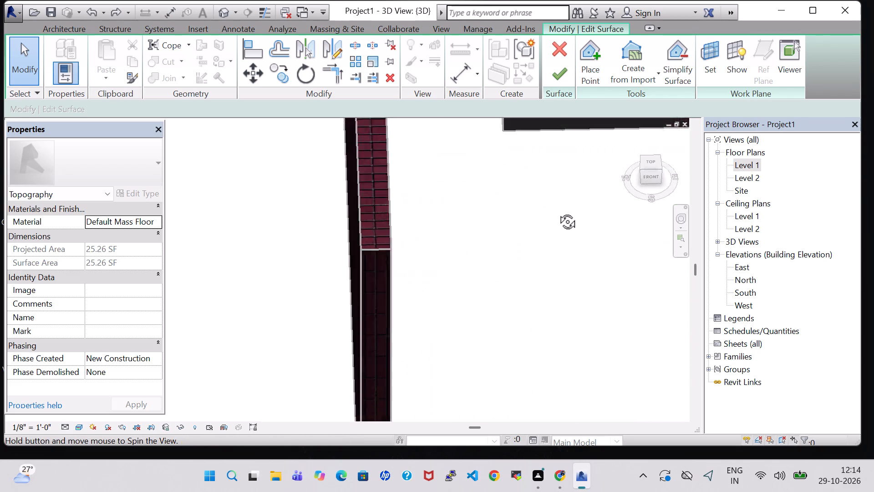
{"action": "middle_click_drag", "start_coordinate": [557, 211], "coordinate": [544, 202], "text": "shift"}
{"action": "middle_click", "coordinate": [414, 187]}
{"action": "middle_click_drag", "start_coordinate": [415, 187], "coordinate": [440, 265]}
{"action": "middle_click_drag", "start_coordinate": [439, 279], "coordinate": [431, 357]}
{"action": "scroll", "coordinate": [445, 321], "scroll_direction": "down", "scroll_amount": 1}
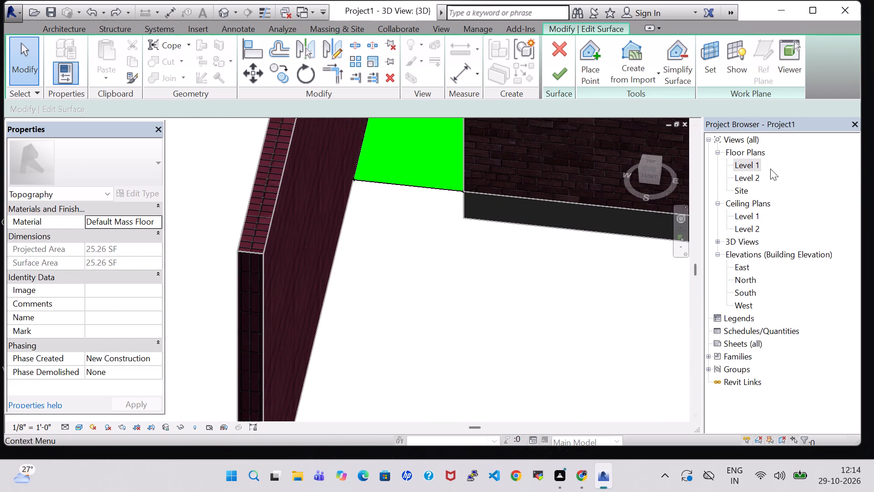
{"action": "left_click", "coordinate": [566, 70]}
Examine the open ground area south of the narrow west room from several angles in the 3D view.
{"action": "scroll", "coordinate": [528, 257], "scroll_direction": "down", "scroll_amount": 5}
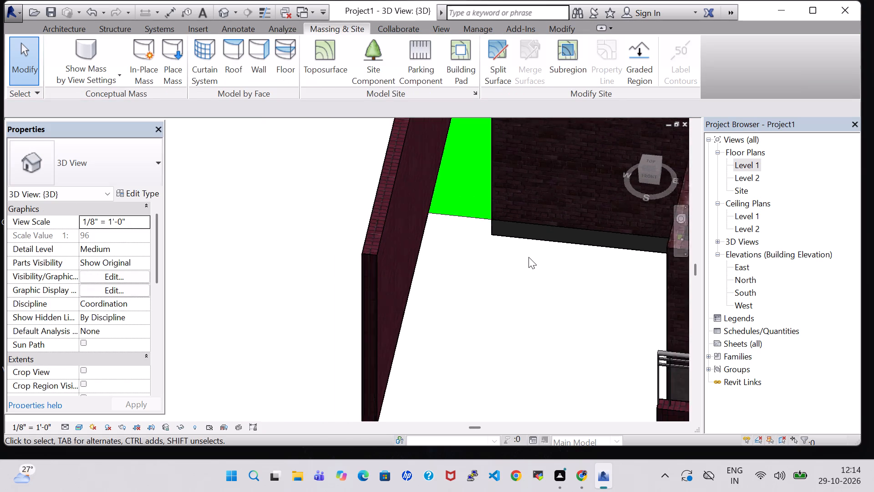
{"action": "scroll", "coordinate": [528, 257], "scroll_direction": "down", "scroll_amount": 1}
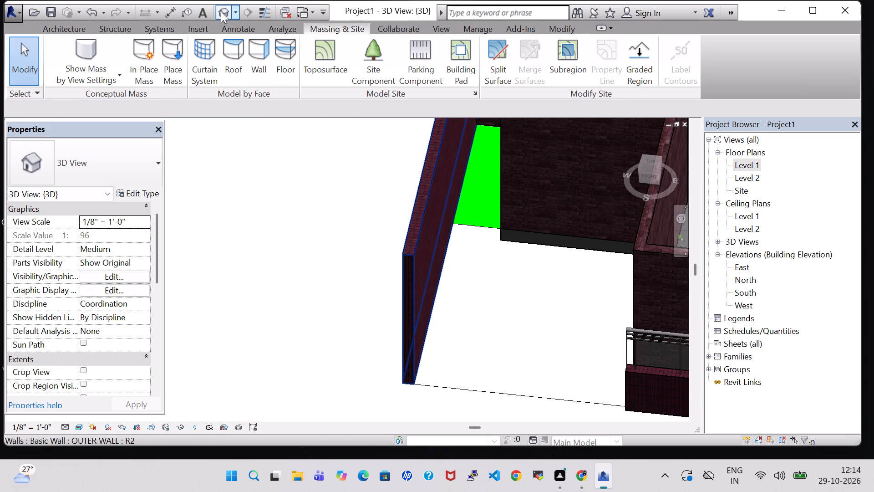
{"action": "left_click", "coordinate": [221, 11]}
{"action": "scroll", "coordinate": [317, 215], "scroll_direction": "down", "scroll_amount": 3}
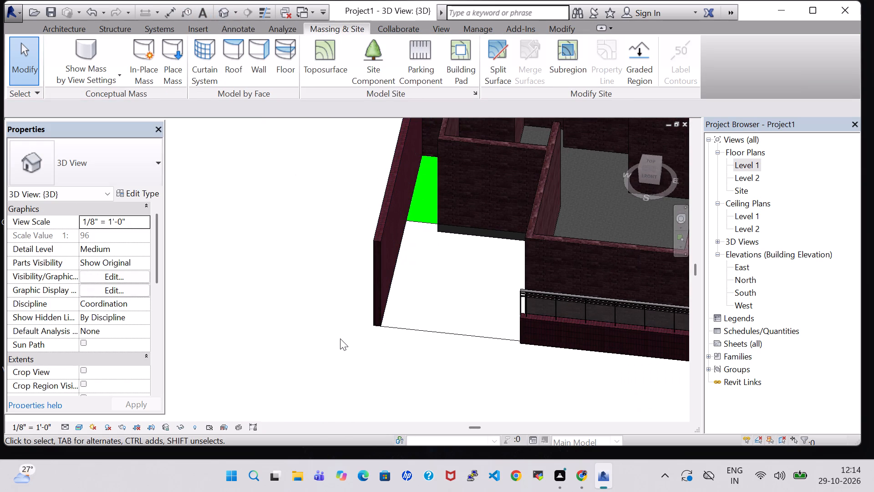
{"action": "middle_click_drag", "start_coordinate": [340, 338], "coordinate": [433, 202], "text": "shift"}
{"action": "middle_click_drag", "start_coordinate": [494, 254], "coordinate": [496, 254]}
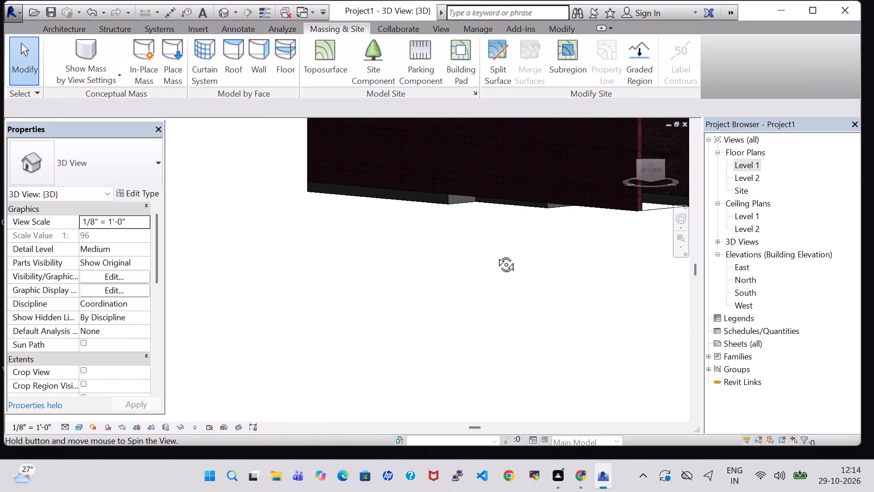
{"action": "middle_click_drag", "start_coordinate": [496, 254], "coordinate": [527, 174]}
{"action": "middle_click_drag", "start_coordinate": [557, 175], "coordinate": [450, 203], "text": "shift"}
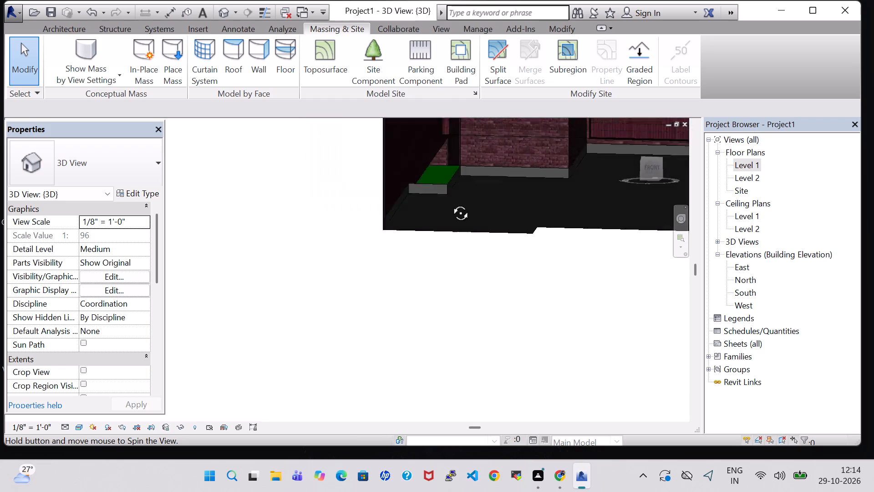
{"action": "middle_click_drag", "start_coordinate": [450, 203], "coordinate": [421, 302], "text": "shift"}
{"action": "middle_click_drag", "start_coordinate": [554, 296], "coordinate": [505, 349]}
{"action": "scroll", "coordinate": [510, 345], "scroll_direction": "down", "scroll_amount": 1}
{"action": "middle_click_drag", "start_coordinate": [508, 354], "coordinate": [535, 351], "text": "shift"}
{"action": "middle_click_drag", "start_coordinate": [581, 348], "coordinate": [477, 358]}
Start a toposurface in the Level 1 plan, placing two 0'-0" points along the southwest open area's north edge, from outer wall to inner wall corner.
{"action": "double_click", "coordinate": [754, 165]}
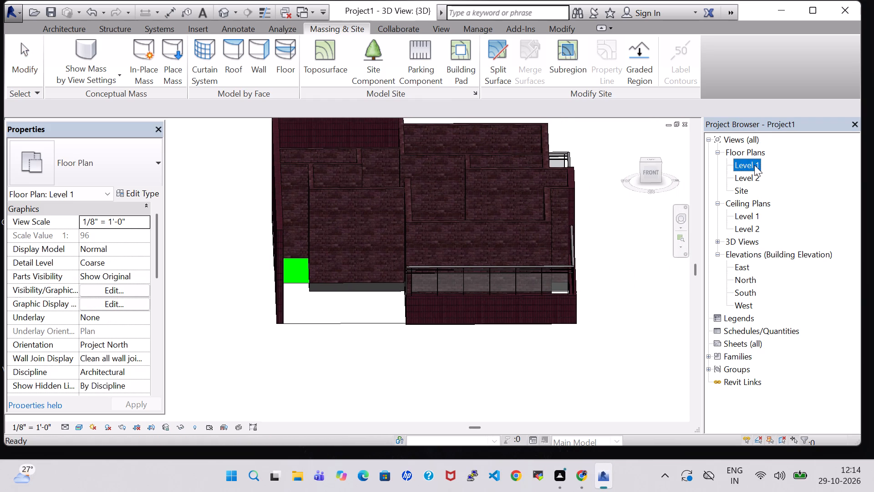
{"action": "scroll", "coordinate": [497, 187], "scroll_direction": "down", "scroll_amount": 4}
{"action": "left_click", "coordinate": [320, 46]}
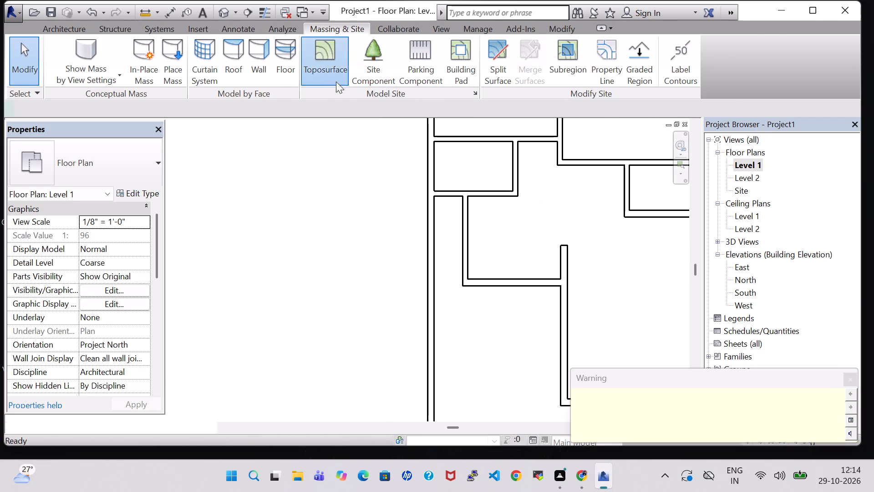
{"action": "scroll", "coordinate": [488, 298], "scroll_direction": "up", "scroll_amount": 5}
{"action": "scroll", "coordinate": [429, 281], "scroll_direction": "up", "scroll_amount": 2}
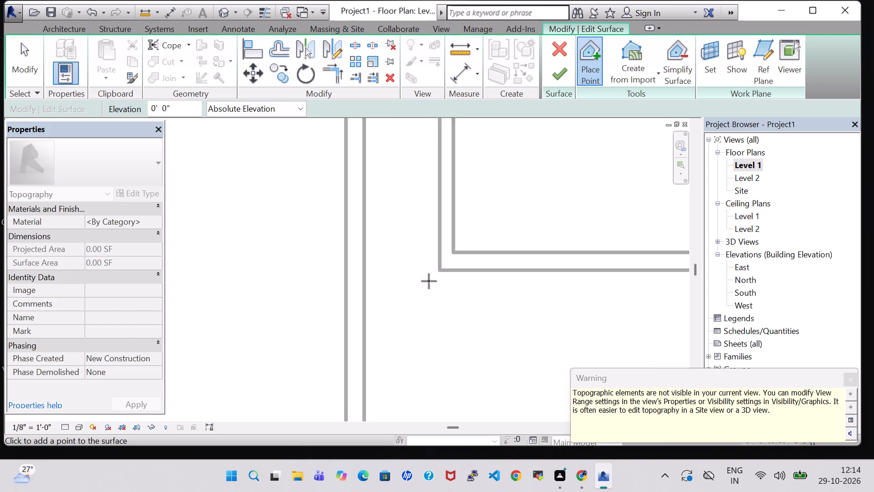
{"action": "scroll", "coordinate": [429, 281], "scroll_direction": "up", "scroll_amount": 3}
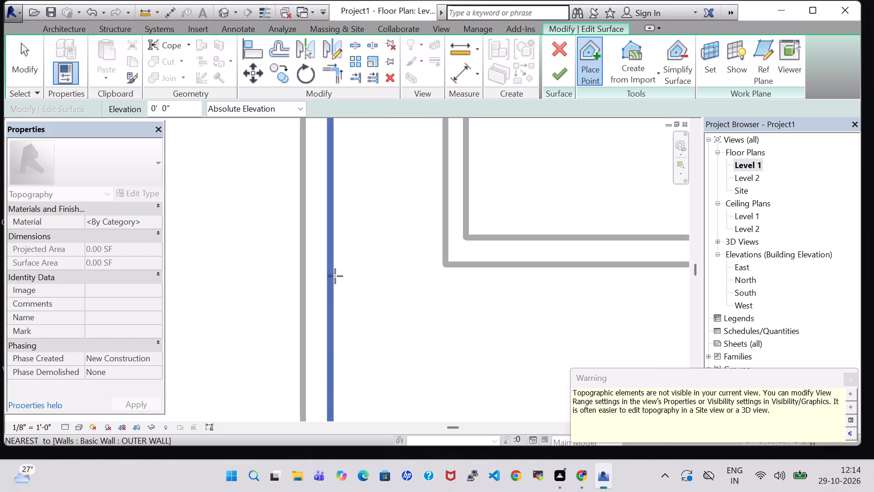
{"action": "left_click", "coordinate": [332, 277]}
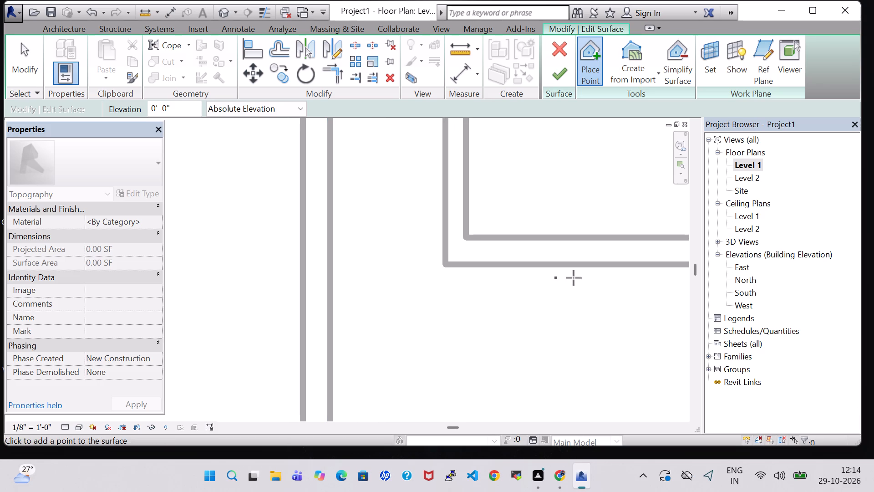
{"action": "middle_click_drag", "start_coordinate": [584, 278], "coordinate": [442, 279]}
{"action": "middle_click_drag", "start_coordinate": [630, 279], "coordinate": [388, 279]}
{"action": "scroll", "coordinate": [388, 279], "scroll_direction": "down", "scroll_amount": 1}
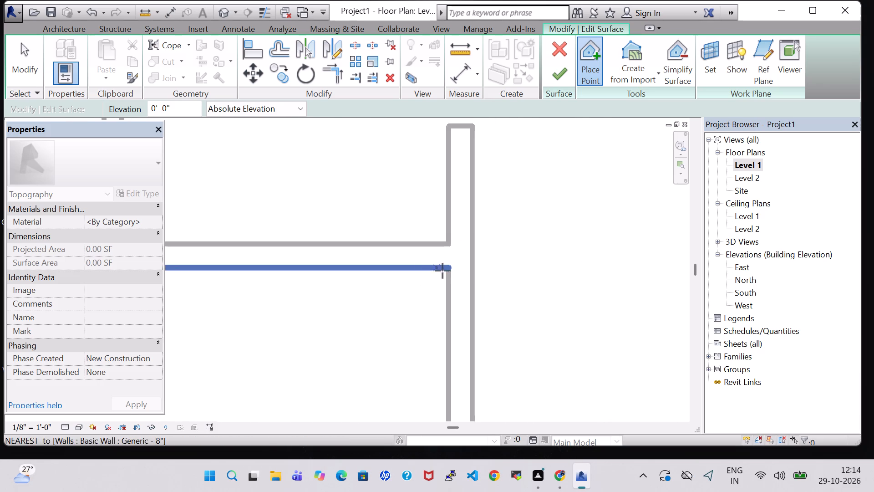
{"action": "scroll", "coordinate": [441, 273], "scroll_direction": "up", "scroll_amount": 4}
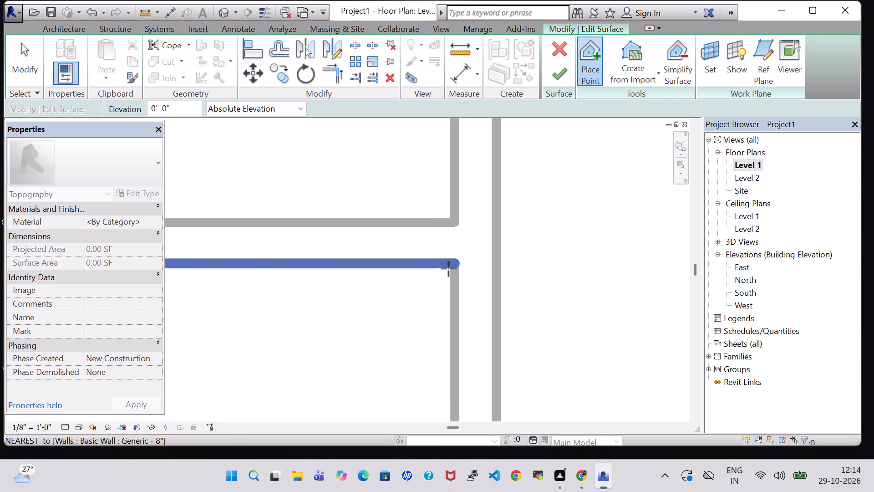
{"action": "left_click", "coordinate": [448, 269]}
Add the southwest area's two south points at 0'-0", at the railing's west endpoint and the outer wall's end, and finish the surface.
{"action": "scroll", "coordinate": [447, 323], "scroll_direction": "down", "scroll_amount": 1}
{"action": "middle_click_drag", "start_coordinate": [447, 323], "coordinate": [444, 235]}
{"action": "middle_click_drag", "start_coordinate": [445, 188], "coordinate": [448, 175]}
{"action": "scroll", "coordinate": [448, 175], "scroll_direction": "down", "scroll_amount": 4}
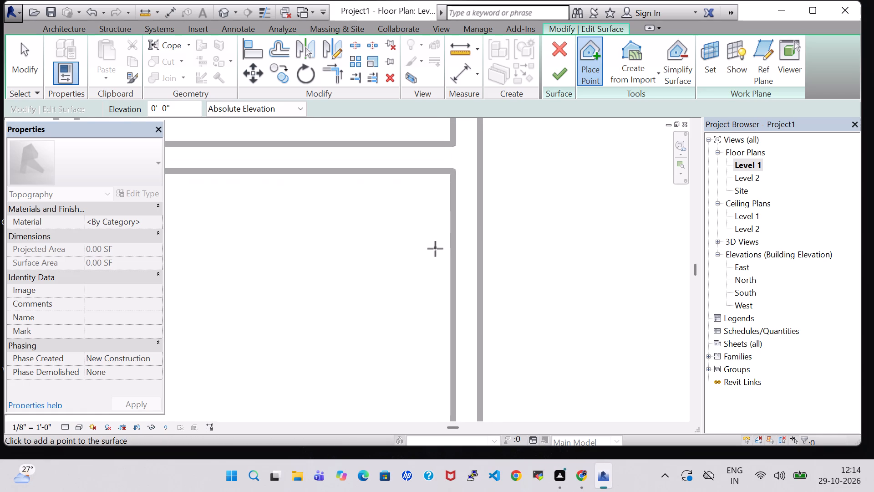
{"action": "scroll", "coordinate": [435, 249], "scroll_direction": "down", "scroll_amount": 2}
{"action": "middle_click_drag", "start_coordinate": [437, 254], "coordinate": [441, 245]}
{"action": "middle_click_drag", "start_coordinate": [442, 241], "coordinate": [457, 194]}
{"action": "middle_click_drag", "start_coordinate": [415, 295], "coordinate": [414, 217]}
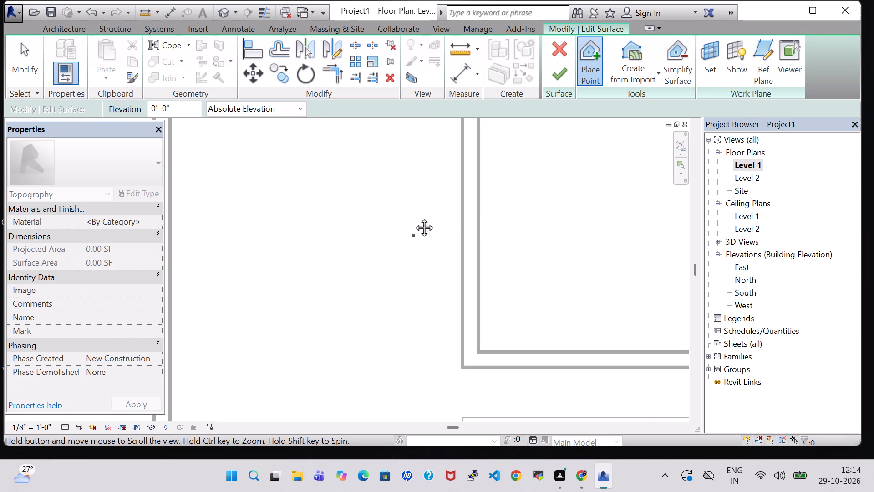
{"action": "middle_click_drag", "start_coordinate": [414, 217], "coordinate": [414, 182]}
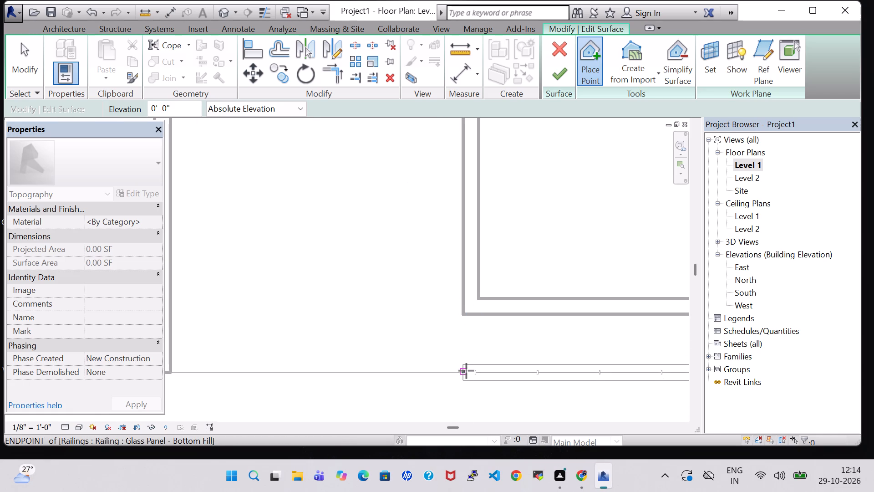
{"action": "left_click", "coordinate": [460, 371]}
{"action": "middle_click", "coordinate": [371, 376]}
{"action": "middle_click_drag", "start_coordinate": [371, 376], "coordinate": [519, 364]}
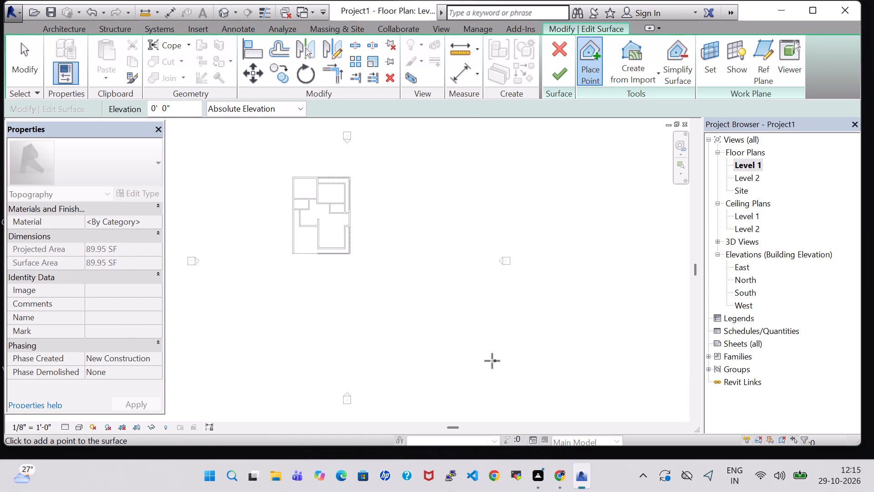
{"action": "scroll", "coordinate": [241, 229], "scroll_direction": "up", "scroll_amount": 12}
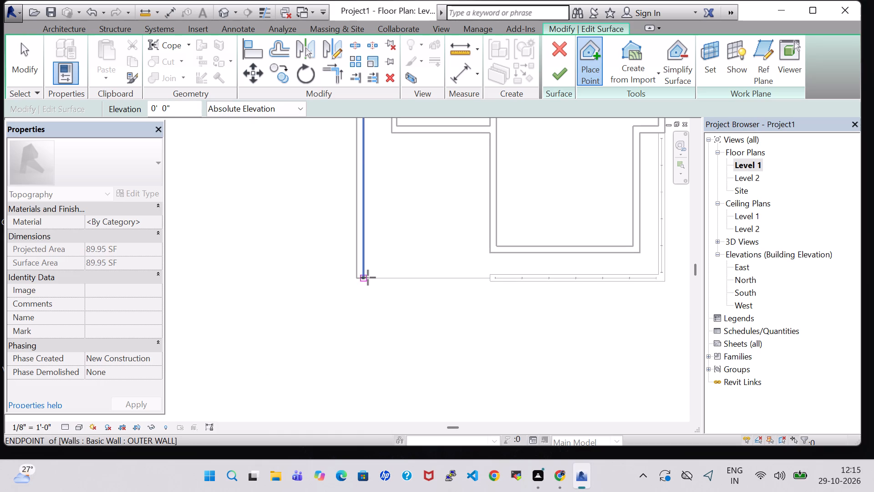
{"action": "left_click", "coordinate": [368, 277]}
{"action": "left_click", "coordinate": [564, 68]}
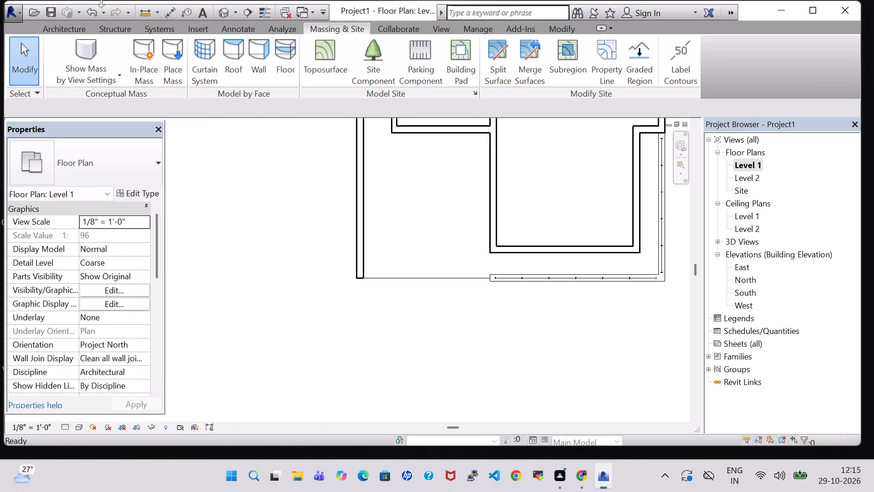
Examine the southwest open area's new toposurface against the walls and adjoining green ground from several angles in the 3D view.
{"action": "left_click", "coordinate": [217, 16]}
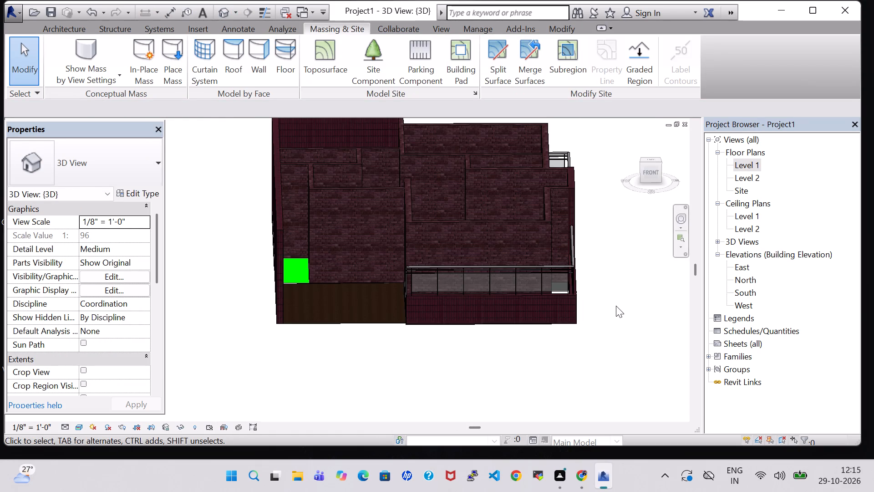
{"action": "middle_click", "coordinate": [619, 267], "text": "shift"}
{"action": "middle_click_drag", "start_coordinate": [619, 267], "coordinate": [597, 362], "text": "shift"}
{"action": "middle_click_drag", "start_coordinate": [572, 259], "coordinate": [574, 351], "text": "shift"}
{"action": "middle_click_drag", "start_coordinate": [574, 351], "coordinate": [589, 245]}
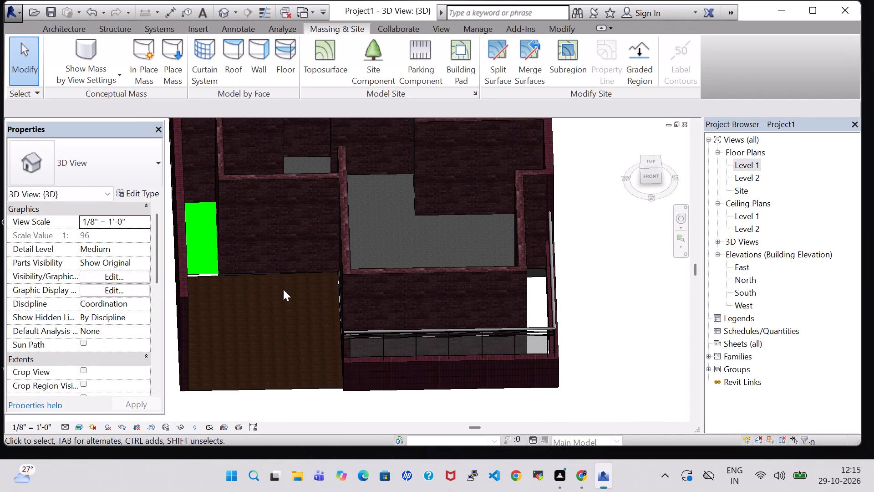
{"action": "middle_click_drag", "start_coordinate": [617, 291], "coordinate": [615, 240]}
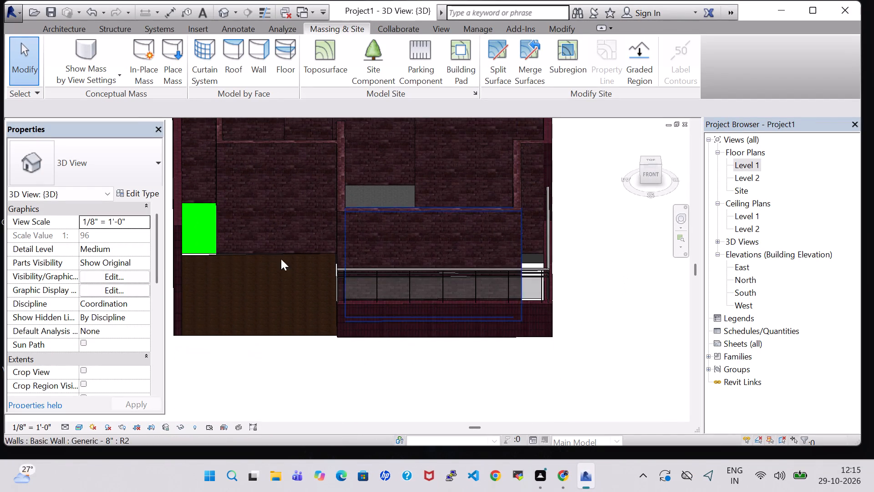
{"action": "middle_click_drag", "start_coordinate": [598, 269], "coordinate": [676, 289]}
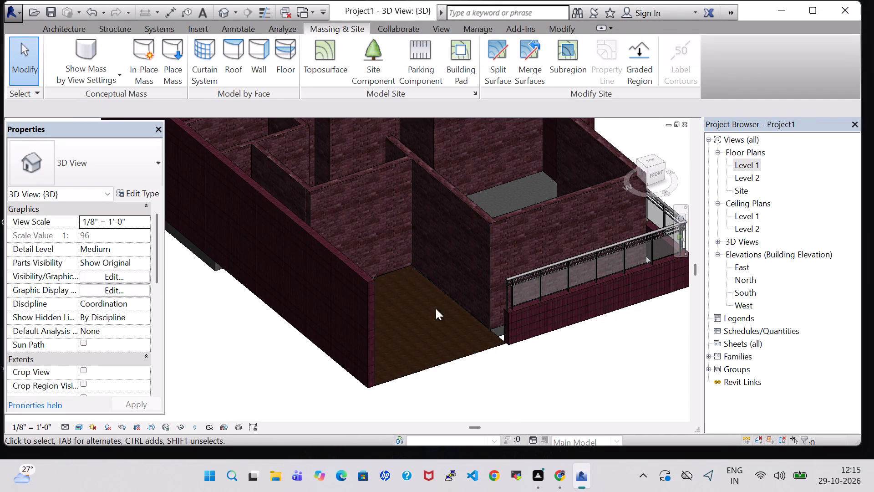
{"action": "middle_click_drag", "start_coordinate": [533, 367], "coordinate": [503, 374]}
{"action": "middle_click", "coordinate": [501, 374], "text": "shift"}
{"action": "middle_click", "coordinate": [498, 375], "text": "shift"}
{"action": "middle_click_drag", "start_coordinate": [481, 379], "coordinate": [453, 386], "text": "shift"}
{"action": "middle_click", "coordinate": [453, 386], "text": "shift"}
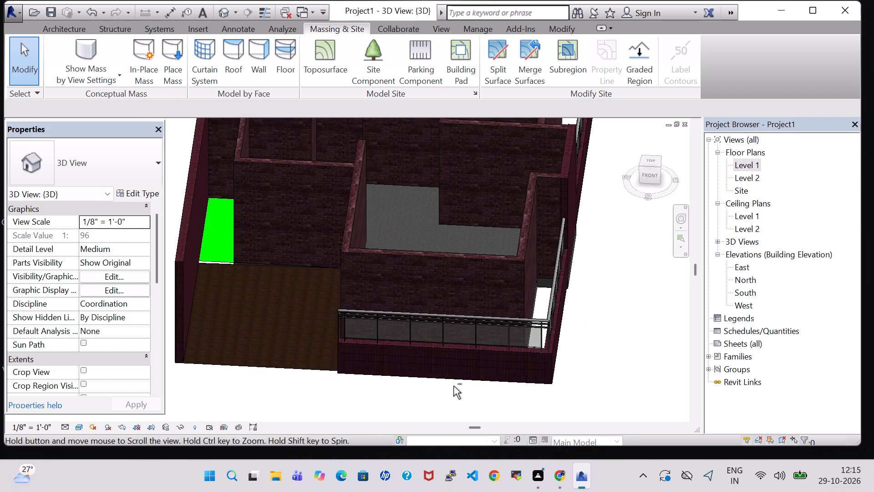
{"action": "middle_click_drag", "start_coordinate": [607, 333], "coordinate": [608, 294]}
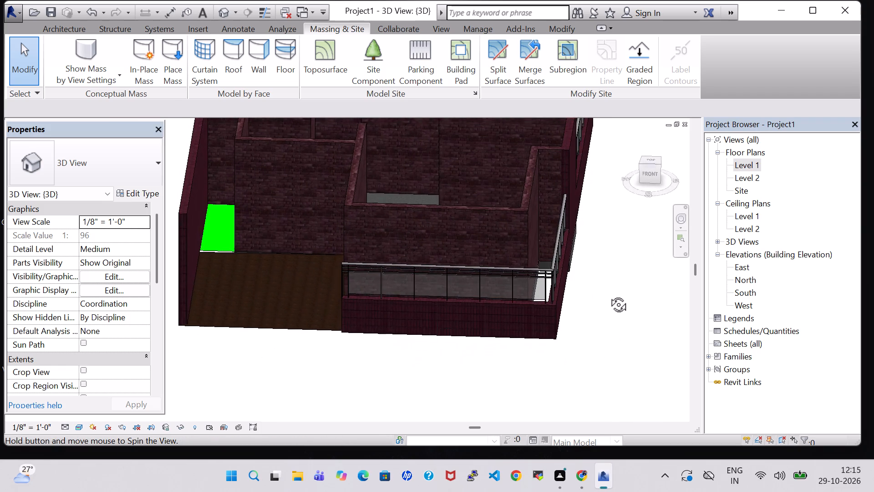
{"action": "middle_click_drag", "start_coordinate": [608, 294], "coordinate": [610, 267]}
{"action": "middle_click_drag", "start_coordinate": [610, 266], "coordinate": [640, 356]}
{"action": "middle_click_drag", "start_coordinate": [632, 325], "coordinate": [632, 311], "text": "shift"}
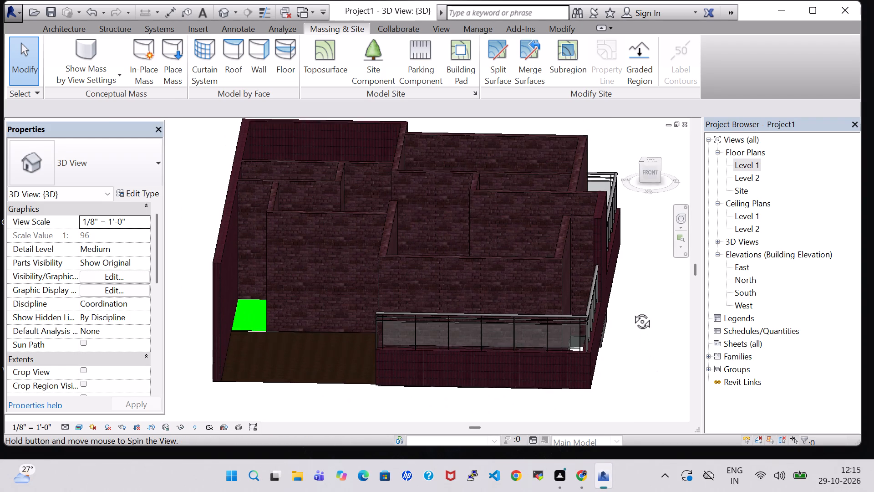
{"action": "middle_click_drag", "start_coordinate": [632, 311], "coordinate": [633, 287], "text": "shift"}
{"action": "middle_click", "coordinate": [633, 280], "text": "shift"}
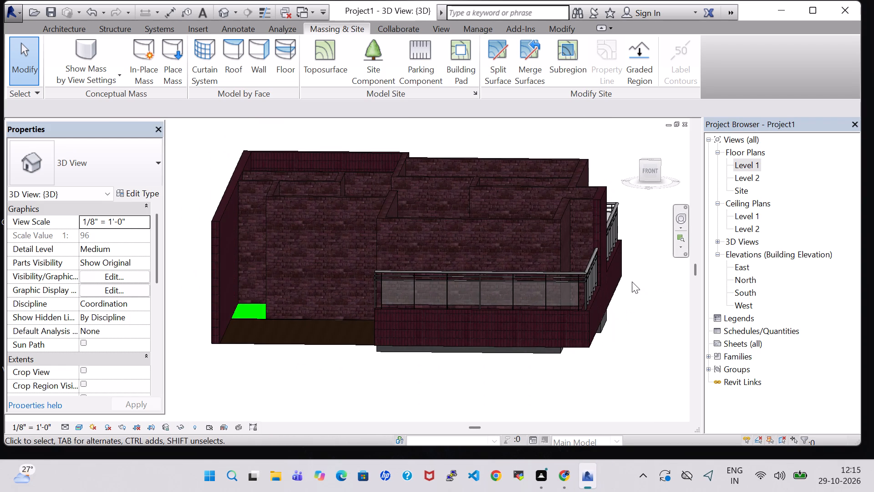
Start another toposurface in the Level 1 floor plan for the southeast area beside the railing-topped walls.
{"action": "double_click", "coordinate": [755, 163]}
{"action": "scroll", "coordinate": [586, 241], "scroll_direction": "down", "scroll_amount": 3}
{"action": "middle_click_drag", "start_coordinate": [665, 239], "coordinate": [543, 295]}
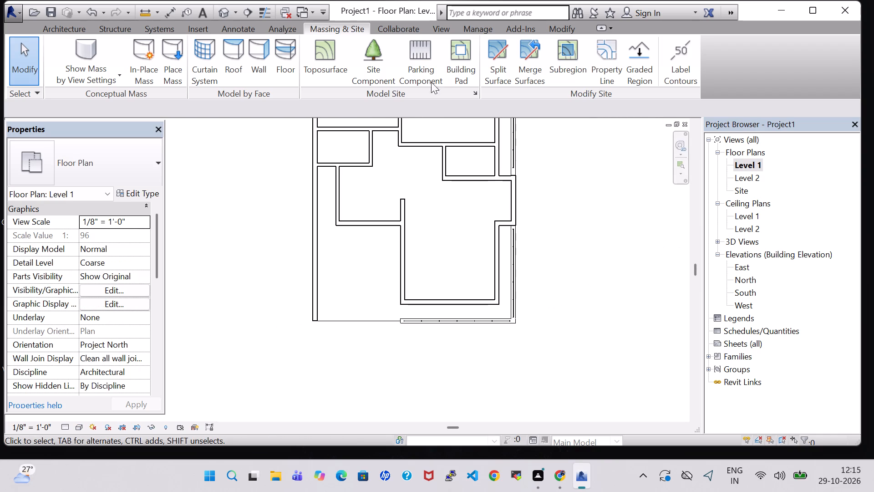
{"action": "left_click", "coordinate": [332, 55]}
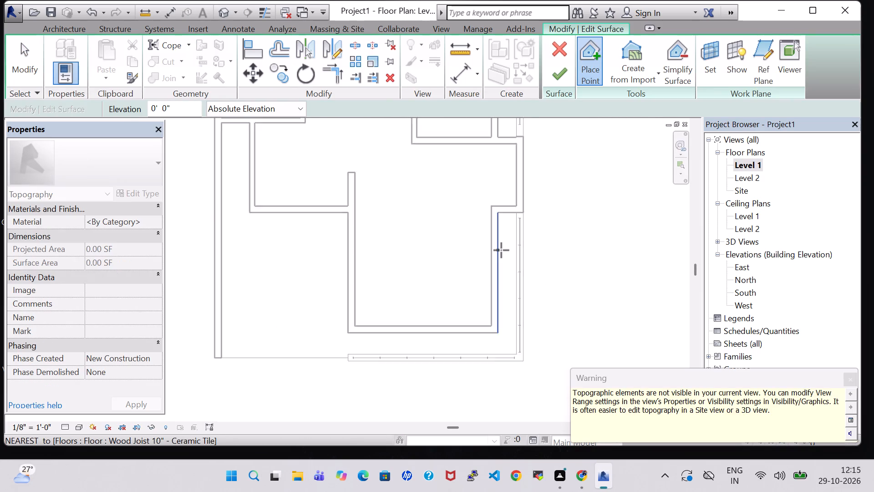
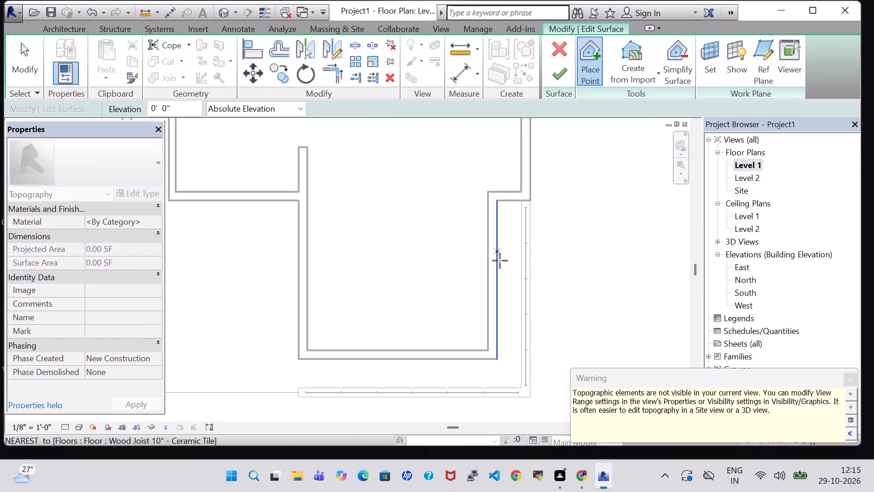
Place four 0'-0" points around the strip between the house's south wall and the railing-topped south boundary wall, and finish the toposurface.
{"action": "scroll", "coordinate": [400, 328], "scroll_direction": "up", "scroll_amount": 2}
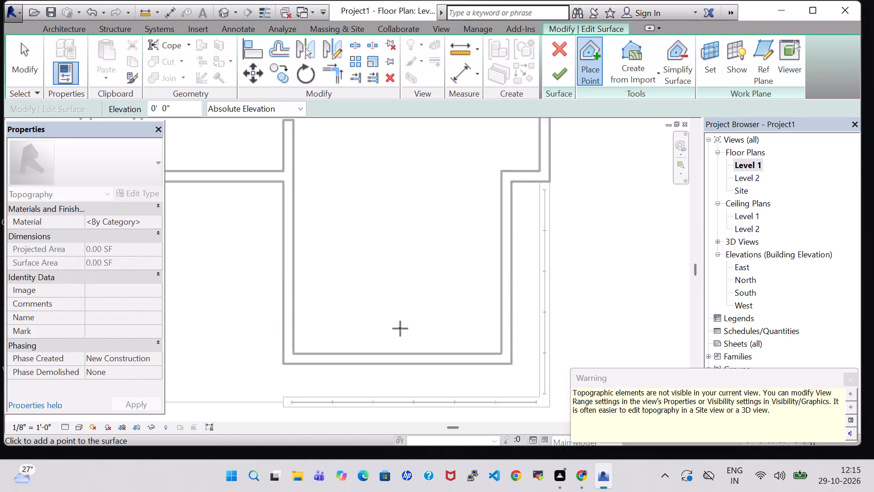
{"action": "left_click", "coordinate": [264, 371]}
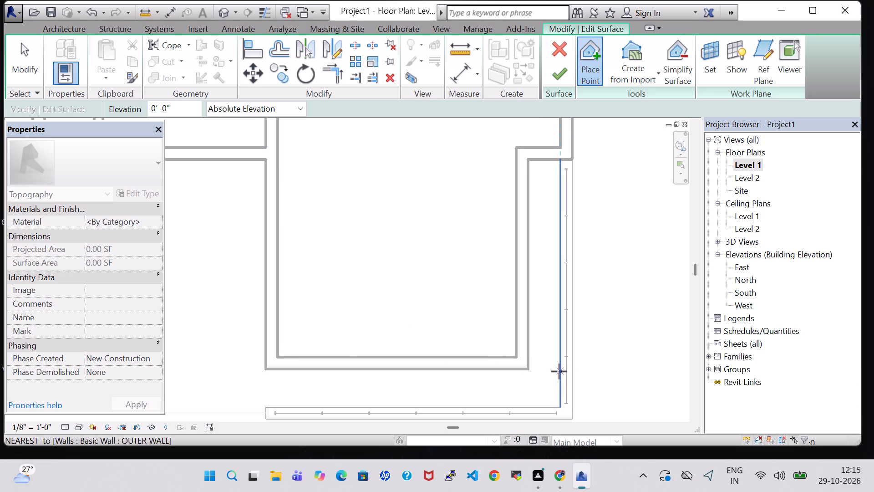
{"action": "left_click", "coordinate": [559, 371]}
{"action": "left_click", "coordinate": [559, 405]}
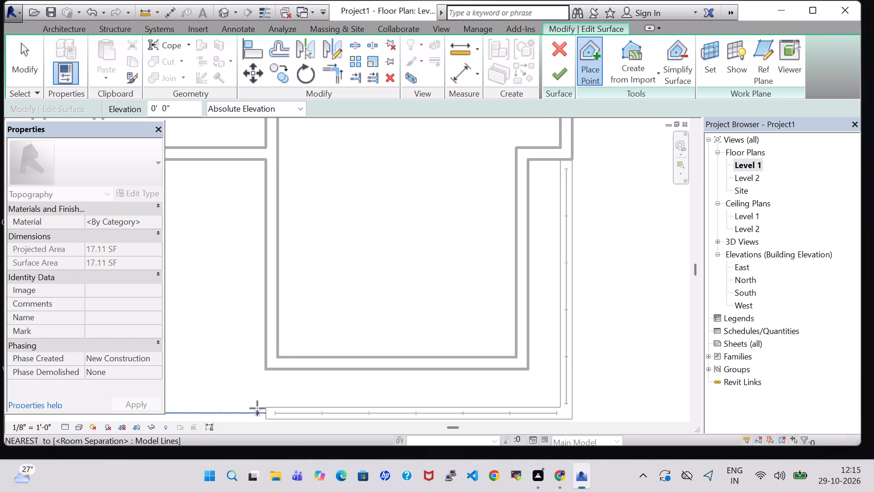
{"action": "left_click", "coordinate": [266, 407]}
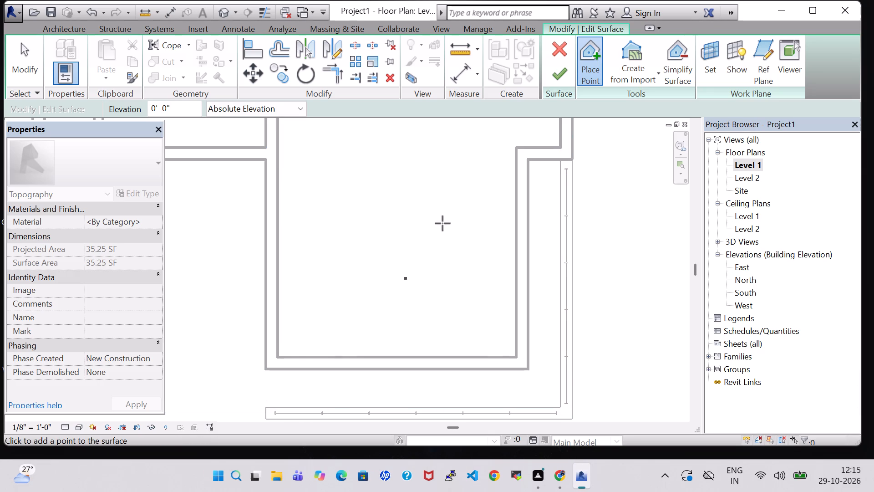
{"action": "left_click", "coordinate": [554, 84]}
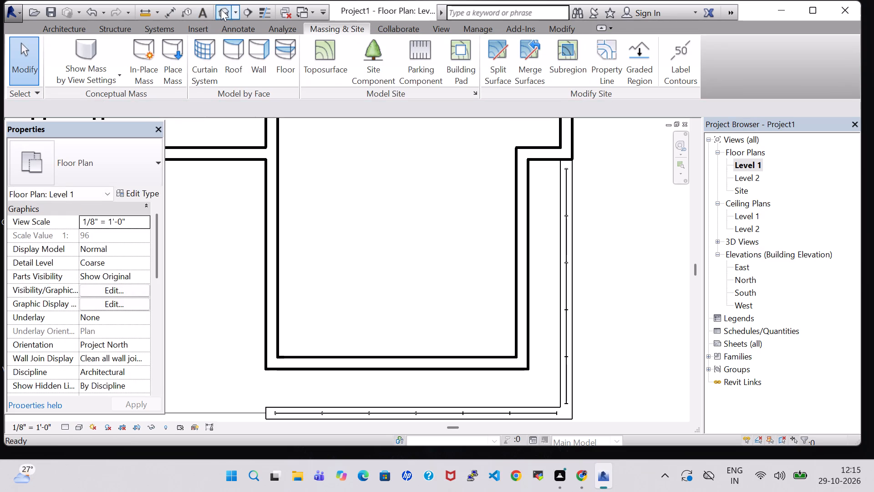
Start a Level 1 toposurface for the southeast side strip, placing two 0'-0" points from the house's southeast corner across to the east boundary wall.
{"action": "left_click", "coordinate": [221, 9]}
{"action": "middle_click_drag", "start_coordinate": [646, 282], "coordinate": [636, 419], "text": "shift"}
{"action": "middle_click", "coordinate": [636, 419], "text": "shift"}
{"action": "middle_click_drag", "start_coordinate": [633, 389], "coordinate": [603, 195]}
{"action": "middle_click_drag", "start_coordinate": [603, 179], "coordinate": [600, 230]}
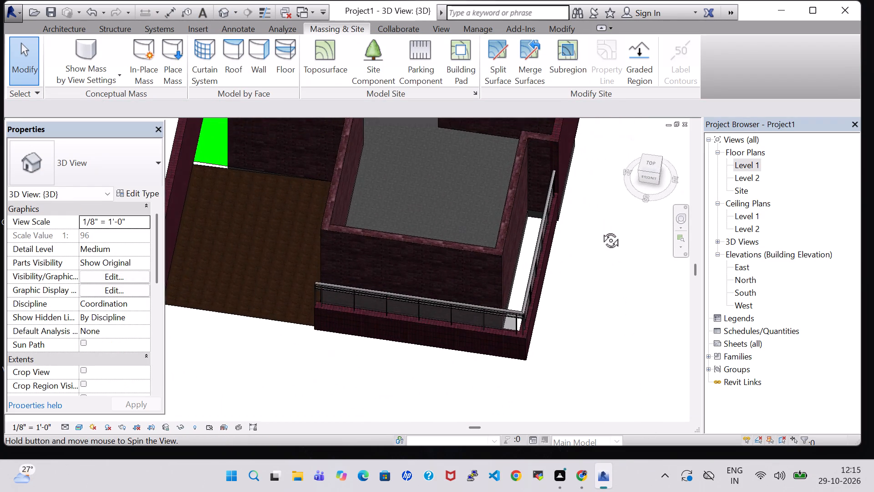
{"action": "middle_click_drag", "start_coordinate": [600, 230], "coordinate": [599, 342]}
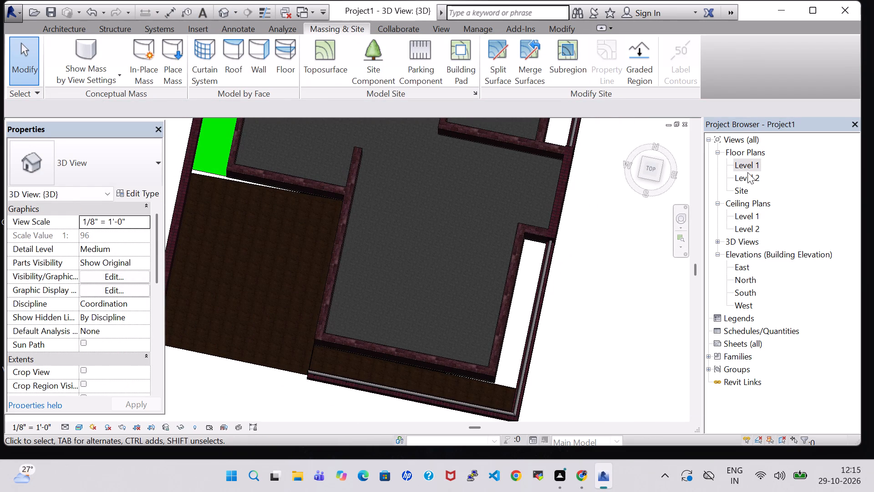
{"action": "double_click", "coordinate": [747, 165]}
{"action": "scroll", "coordinate": [430, 134], "scroll_direction": "down", "scroll_amount": 2}
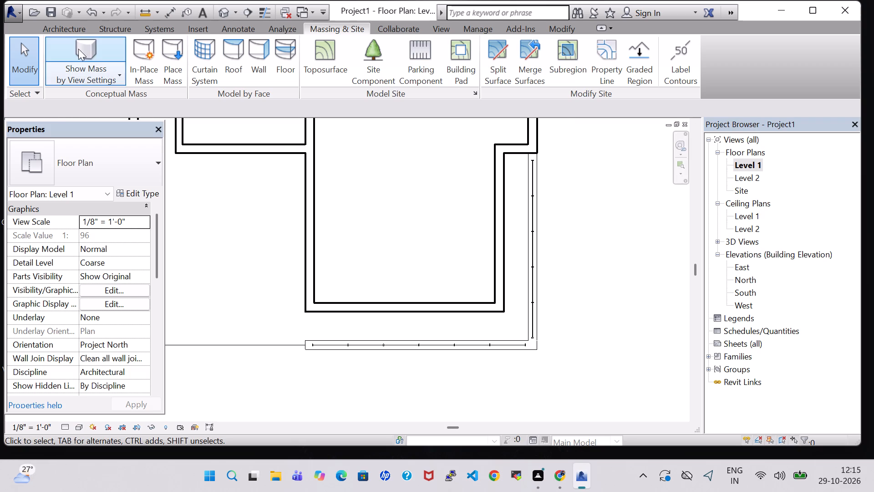
{"action": "left_click", "coordinate": [325, 55]}
{"action": "scroll", "coordinate": [540, 348], "scroll_direction": "up", "scroll_amount": 5}
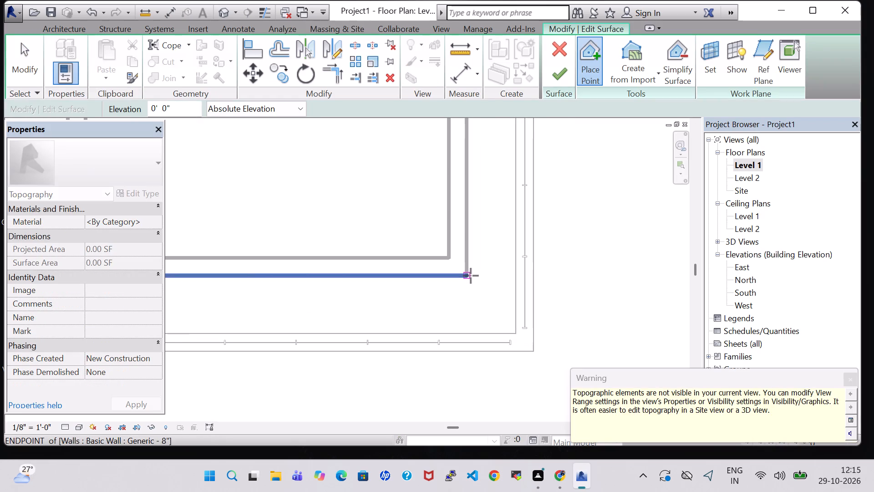
{"action": "left_click", "coordinate": [467, 281]}
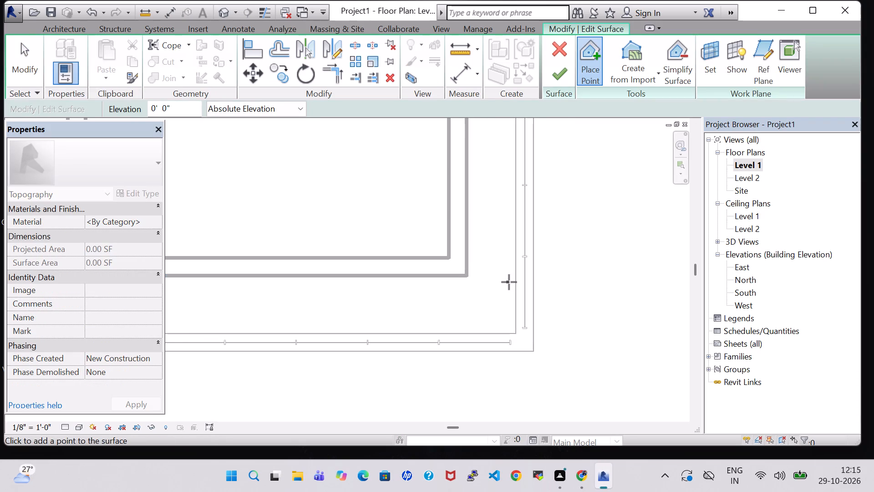
{"action": "left_click", "coordinate": [513, 282]}
Add the strip's two north points at 0'-0", at the inner wall corner and the east boundary wall's north endpoint, and finish the surface.
{"action": "middle_click_drag", "start_coordinate": [502, 205], "coordinate": [498, 372]}
{"action": "middle_click_drag", "start_coordinate": [469, 194], "coordinate": [472, 290]}
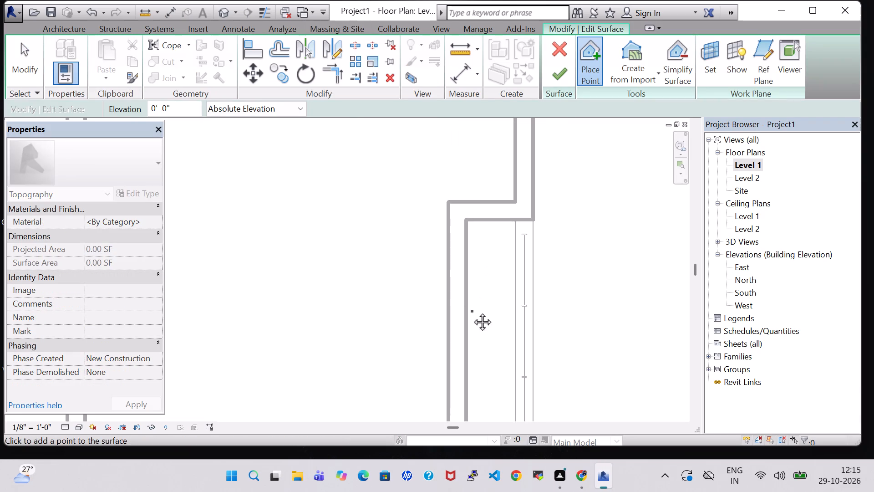
{"action": "middle_click", "coordinate": [472, 311]}
{"action": "scroll", "coordinate": [472, 312], "scroll_direction": "up", "scroll_amount": 3}
{"action": "left_click", "coordinate": [467, 172]}
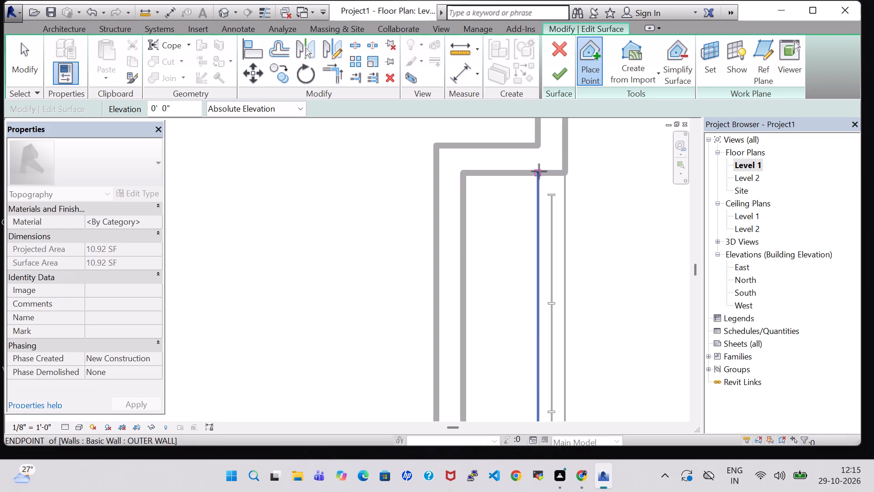
{"action": "left_click", "coordinate": [539, 173]}
{"action": "left_click", "coordinate": [560, 64]}
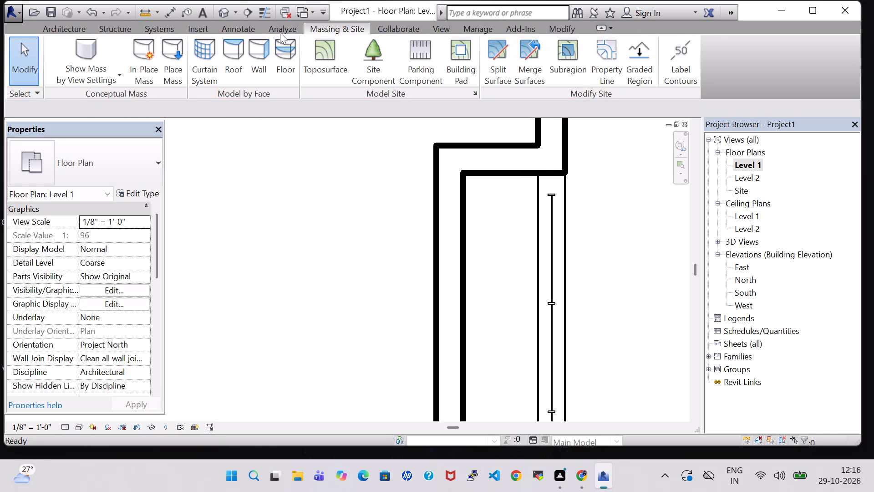
Start a Level 1 toposurface for the northeast side strip, placing two 0'-0" points across its south end, from boundary wall endpoint to house wall.
{"action": "left_click", "coordinate": [228, 10]}
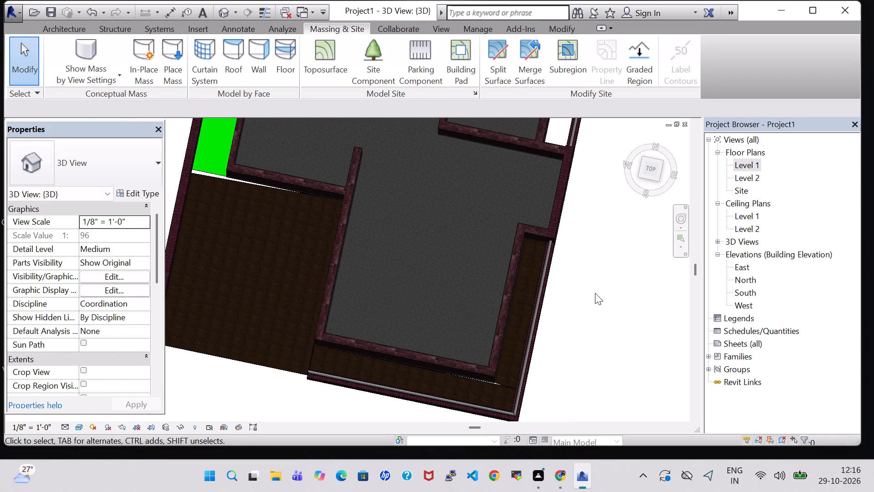
{"action": "middle_click_drag", "start_coordinate": [595, 293], "coordinate": [579, 338], "text": "shift"}
{"action": "middle_click_drag", "start_coordinate": [578, 346], "coordinate": [577, 355], "text": "shift"}
{"action": "middle_click_drag", "start_coordinate": [582, 262], "coordinate": [551, 372]}
{"action": "middle_click_drag", "start_coordinate": [594, 245], "coordinate": [611, 327], "text": "shift"}
{"action": "middle_click_drag", "start_coordinate": [622, 320], "coordinate": [595, 157]}
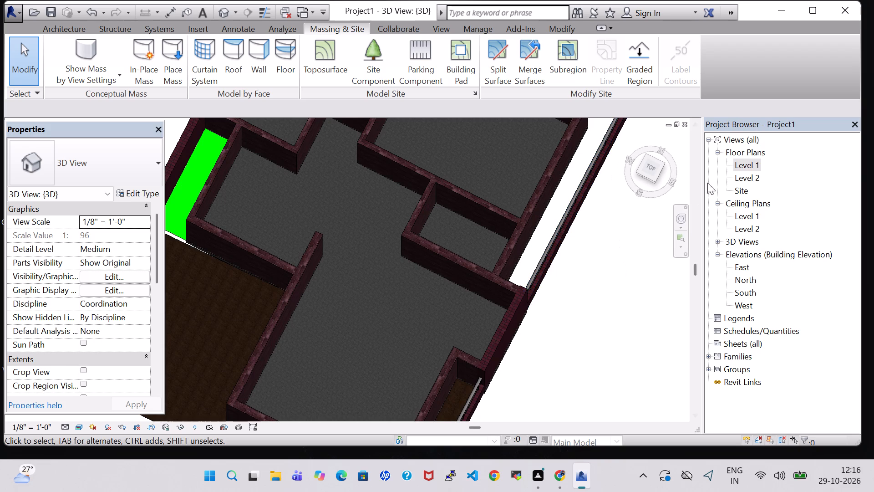
{"action": "double_click", "coordinate": [759, 166]}
{"action": "scroll", "coordinate": [529, 164], "scroll_direction": "down", "scroll_amount": 2}
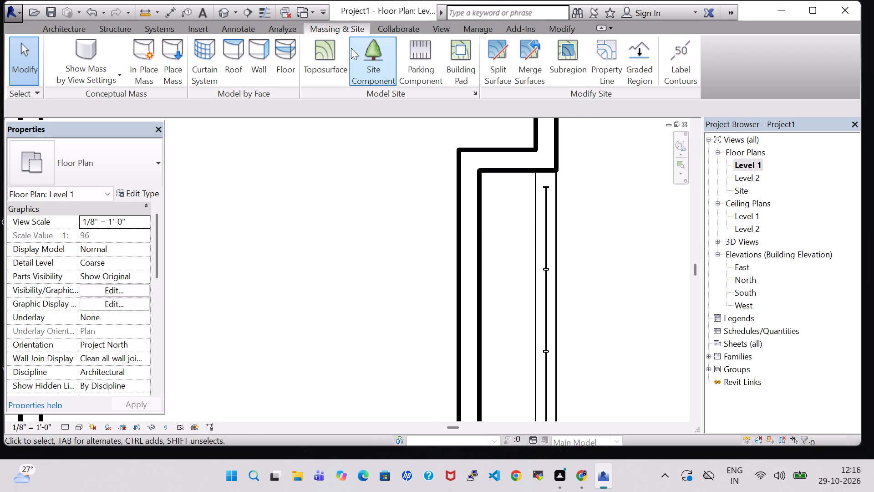
{"action": "left_click", "coordinate": [323, 50]}
{"action": "middle_click_drag", "start_coordinate": [612, 181], "coordinate": [603, 425]}
{"action": "middle_click_drag", "start_coordinate": [523, 193], "coordinate": [481, 348]}
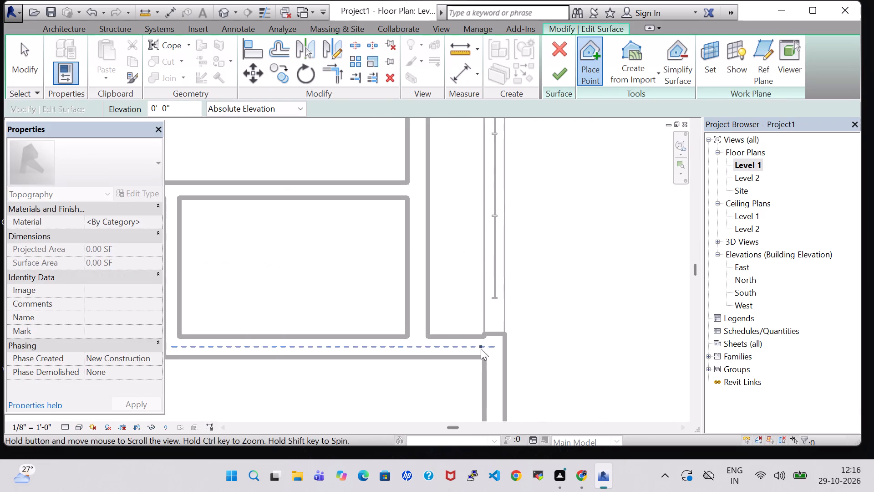
{"action": "middle_click_drag", "start_coordinate": [481, 348], "coordinate": [481, 348]}
{"action": "scroll", "coordinate": [481, 349], "scroll_direction": "up", "scroll_amount": 3}
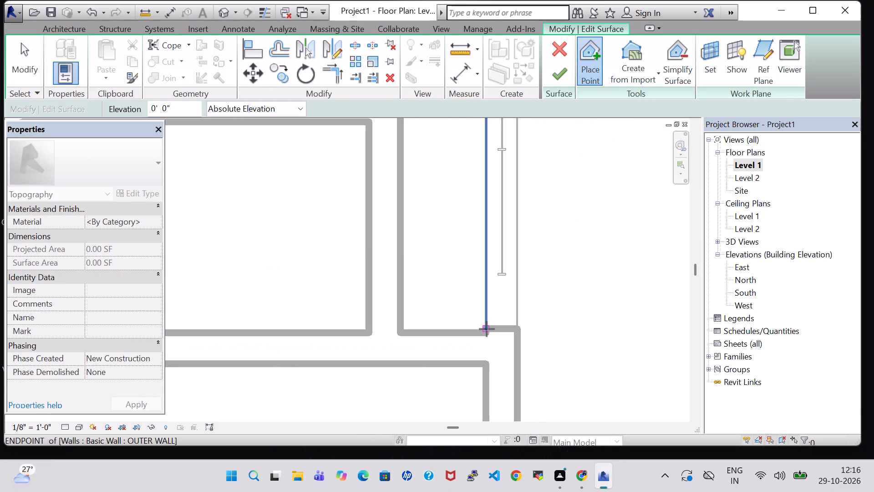
{"action": "left_click", "coordinate": [487, 329]}
{"action": "left_click", "coordinate": [405, 328]}
Add two north points at 0'-0" on the north boundary wall's inner face, opposite the house corner and at the inside corner, and finish the surface.
{"action": "middle_click_drag", "start_coordinate": [445, 185], "coordinate": [445, 191]}
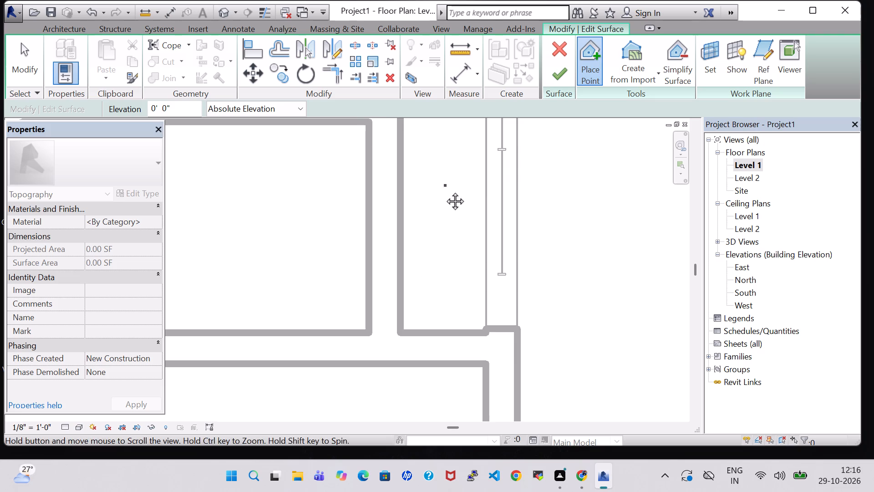
{"action": "middle_click_drag", "start_coordinate": [445, 191], "coordinate": [452, 446]}
{"action": "middle_click_drag", "start_coordinate": [405, 139], "coordinate": [404, 379]}
{"action": "middle_click_drag", "start_coordinate": [404, 130], "coordinate": [436, 355]}
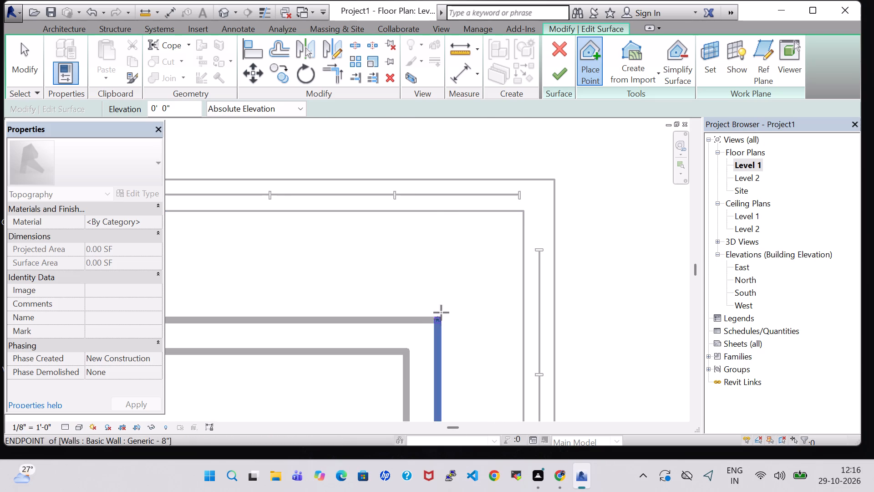
{"action": "left_click", "coordinate": [432, 213]}
{"action": "left_click", "coordinate": [520, 213]}
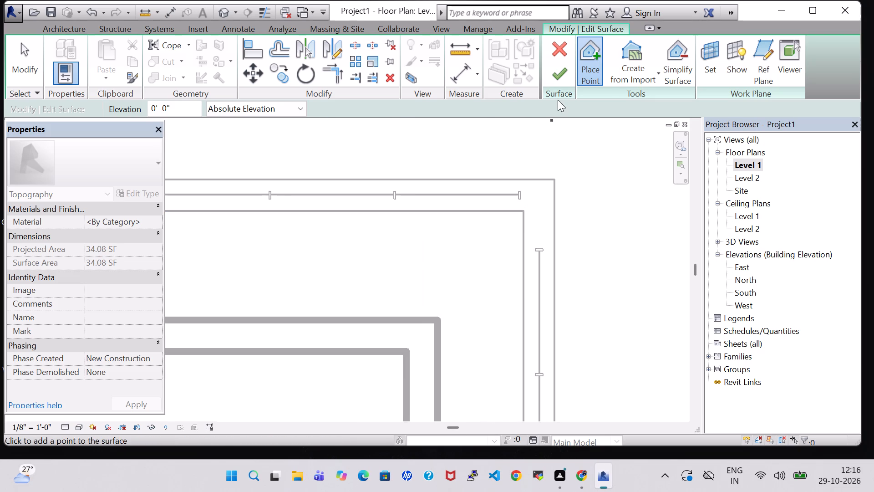
{"action": "left_click", "coordinate": [558, 79]}
Create a Level 1 toposurface with four 0'-0" points filling the strip between the house's north wall and the railing-topped north boundary wall.
{"action": "left_click", "coordinate": [231, 10]}
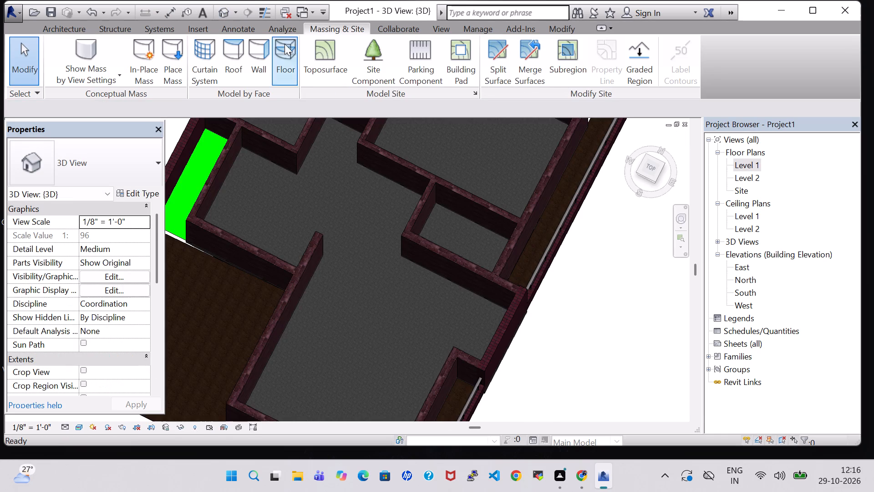
{"action": "middle_click_drag", "start_coordinate": [615, 219], "coordinate": [556, 390]}
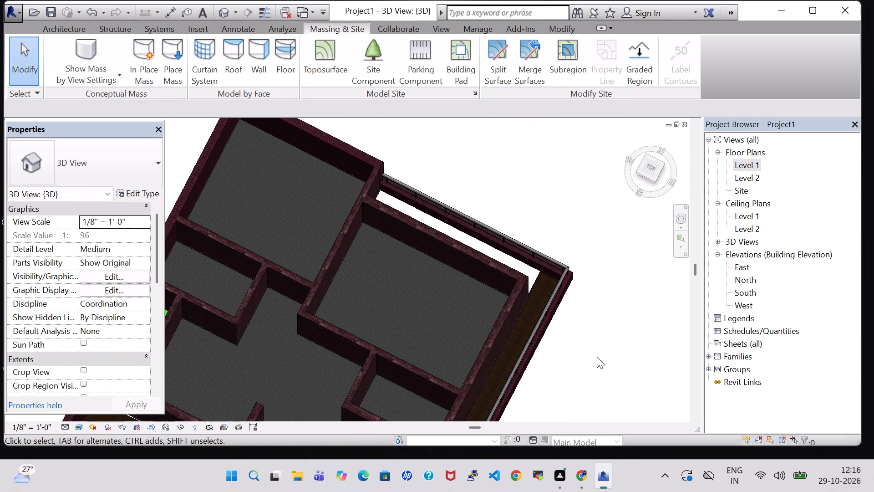
{"action": "middle_click_drag", "start_coordinate": [597, 357], "coordinate": [524, 390]}
{"action": "middle_click_drag", "start_coordinate": [577, 386], "coordinate": [422, 238]}
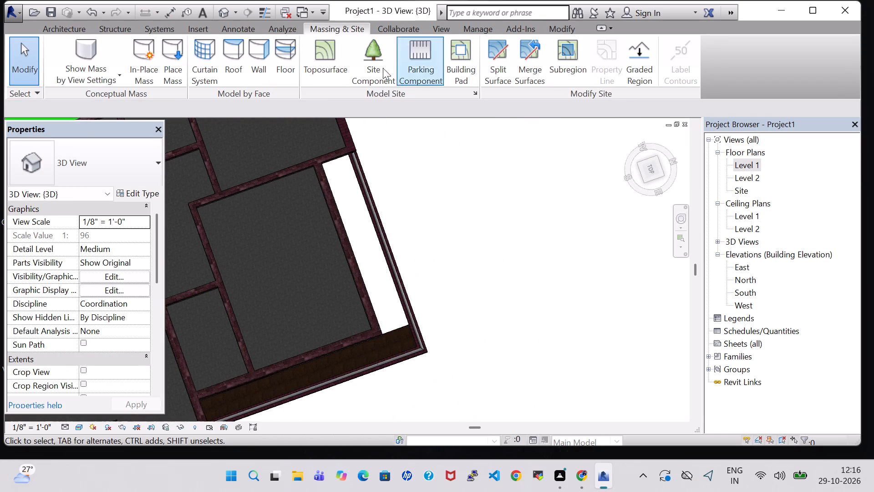
{"action": "double_click", "coordinate": [757, 167]}
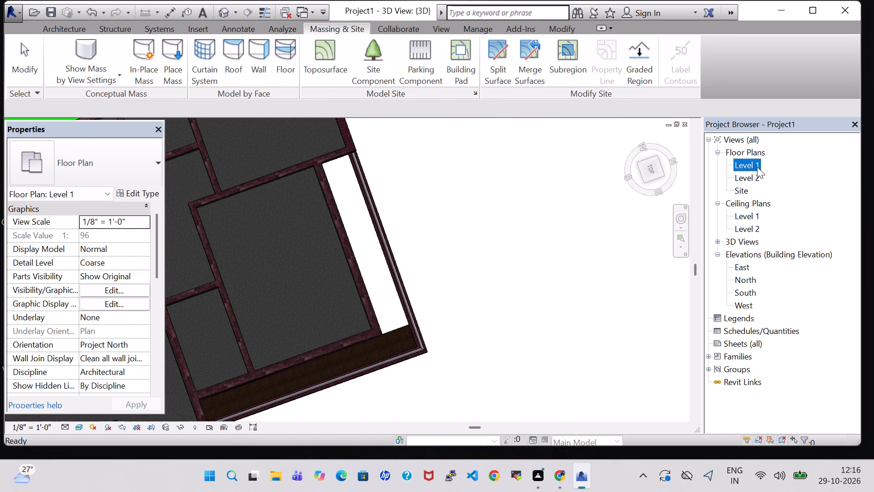
{"action": "left_click", "coordinate": [323, 56]}
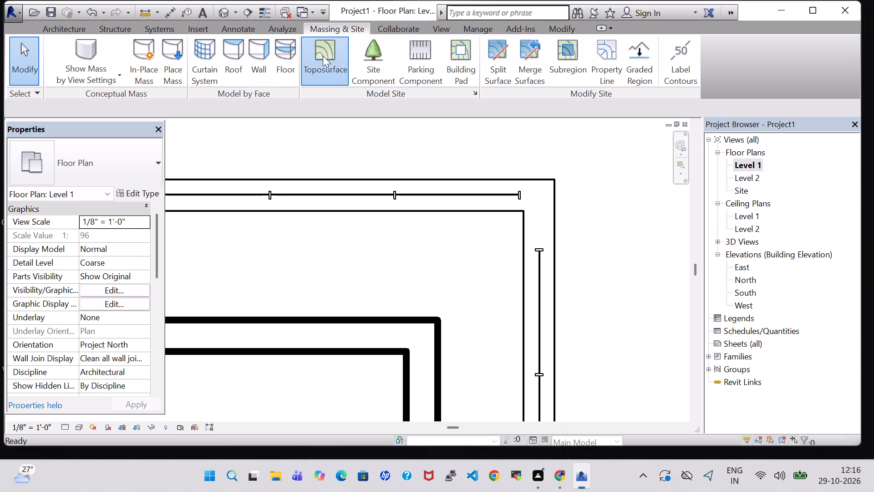
{"action": "scroll", "coordinate": [374, 229], "scroll_direction": "down", "scroll_amount": 3}
{"action": "middle_click_drag", "start_coordinate": [311, 252], "coordinate": [496, 256]}
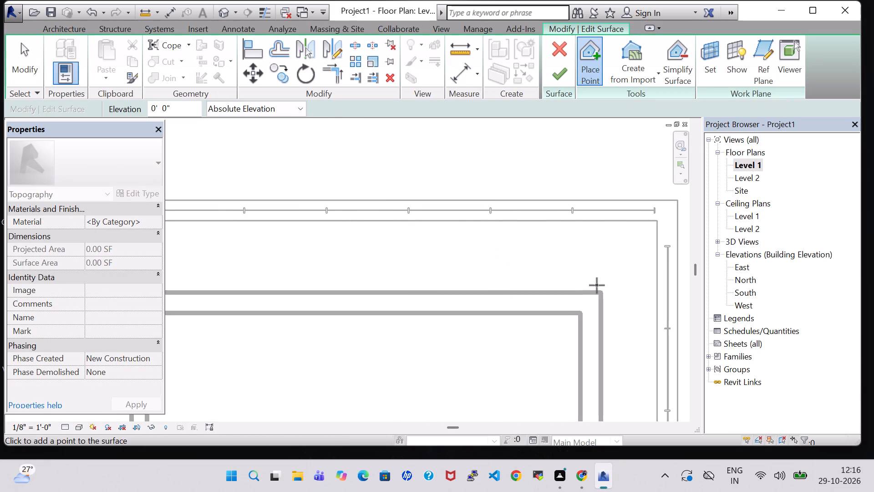
{"action": "left_click", "coordinate": [600, 289]}
{"action": "left_click", "coordinate": [600, 225]}
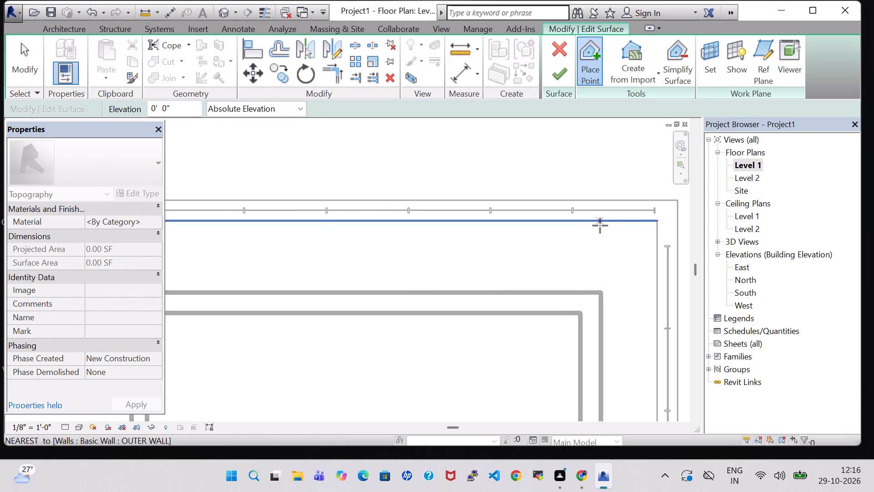
{"action": "middle_click_drag", "start_coordinate": [416, 228], "coordinate": [539, 234]}
{"action": "scroll", "coordinate": [316, 230], "scroll_direction": "up", "scroll_amount": 3}
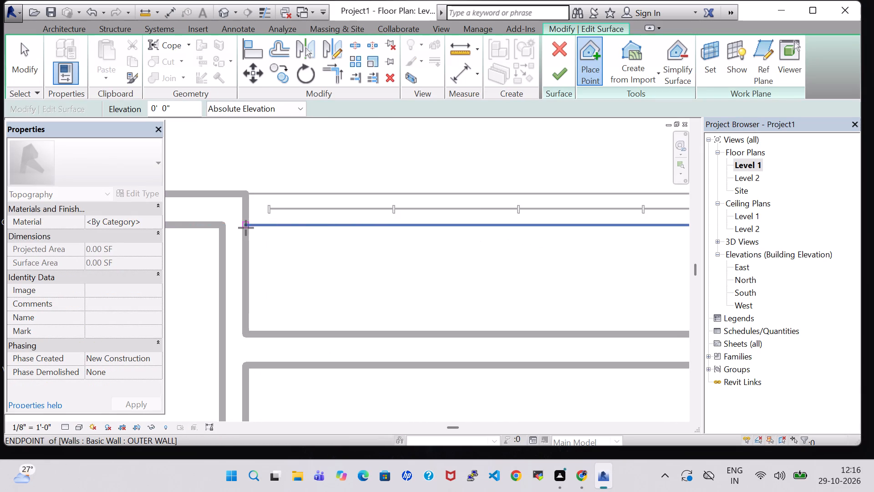
{"action": "left_click", "coordinate": [246, 228]}
{"action": "left_click", "coordinate": [246, 331]}
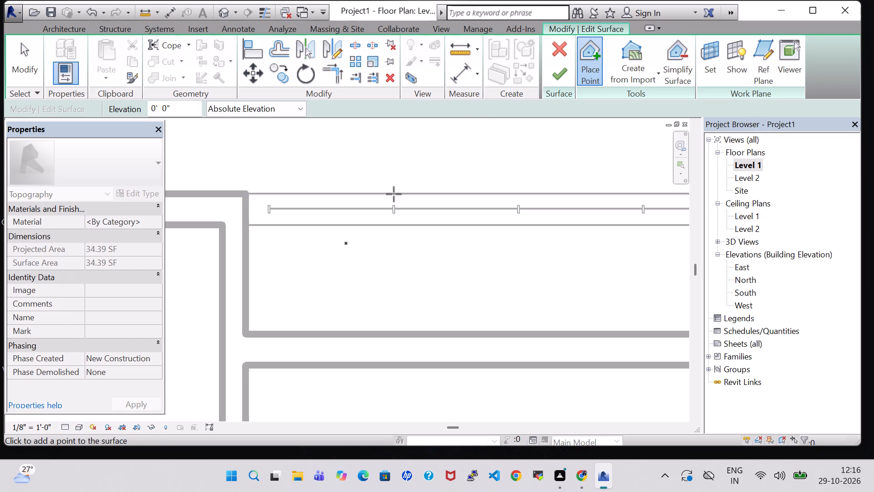
{"action": "left_click", "coordinate": [549, 76]}
Examine the new ground strips along the railing-topped walls and the southwest area from several angles in the 3D view.
{"action": "left_click", "coordinate": [226, 15]}
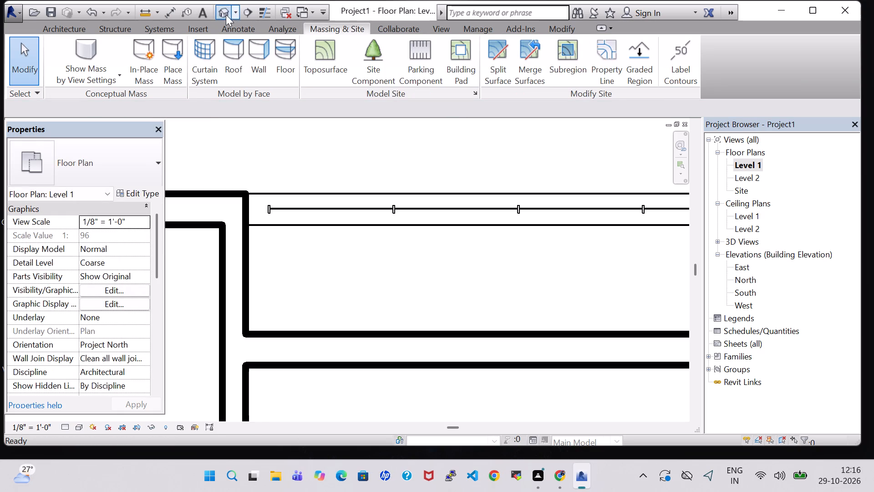
{"action": "middle_click_drag", "start_coordinate": [502, 205], "coordinate": [498, 266], "text": "shift"}
{"action": "middle_click_drag", "start_coordinate": [495, 282], "coordinate": [487, 293], "text": "shift"}
{"action": "middle_click_drag", "start_coordinate": [484, 296], "coordinate": [393, 234], "text": "shift"}
{"action": "middle_click_drag", "start_coordinate": [440, 369], "coordinate": [477, 255]}
{"action": "middle_click_drag", "start_coordinate": [441, 320], "coordinate": [541, 281]}
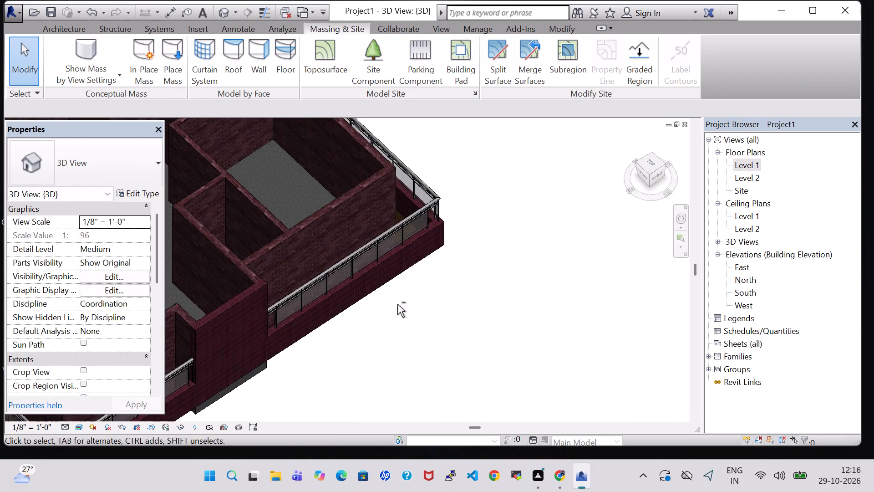
{"action": "middle_click_drag", "start_coordinate": [396, 313], "coordinate": [508, 268], "text": "shift"}
{"action": "middle_click", "coordinate": [469, 272]}
{"action": "middle_click_drag", "start_coordinate": [459, 236], "coordinate": [602, 255]}
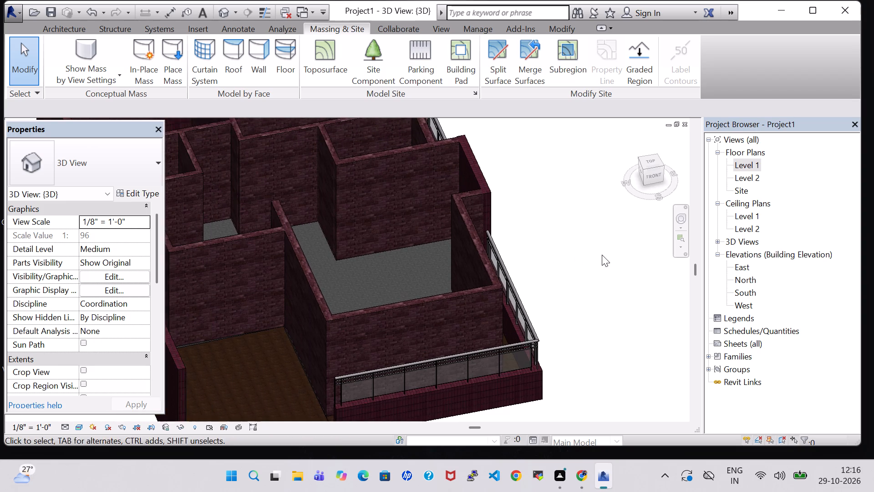
{"action": "middle_click_drag", "start_coordinate": [593, 271], "coordinate": [549, 279], "text": "shift"}
{"action": "middle_click_drag", "start_coordinate": [499, 391], "coordinate": [630, 296]}
{"action": "middle_click_drag", "start_coordinate": [624, 318], "coordinate": [649, 284], "text": "shift"}
{"action": "middle_click_drag", "start_coordinate": [329, 264], "coordinate": [315, 292]}
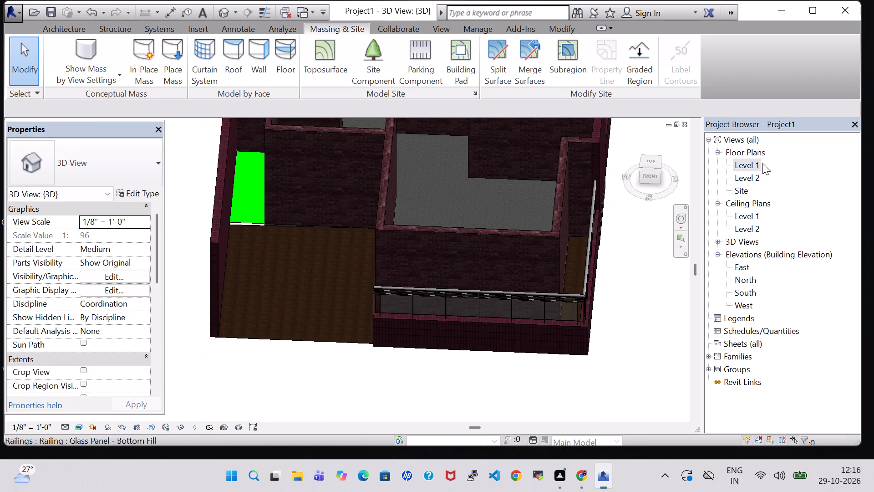
Edit the green west strip's toposurface, adding a 0'-0" point where the brown ground's north edge meets the boundary wall's inner face.
{"action": "double_click", "coordinate": [272, 225]}
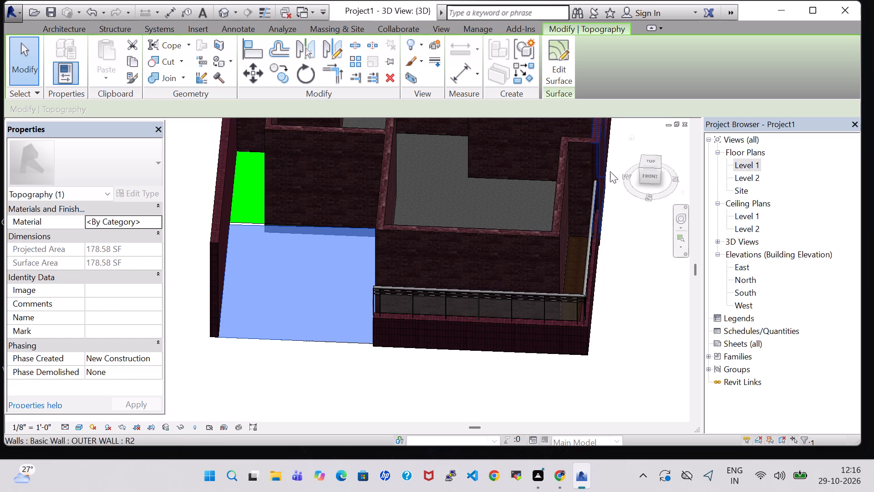
{"action": "left_click", "coordinate": [652, 261]}
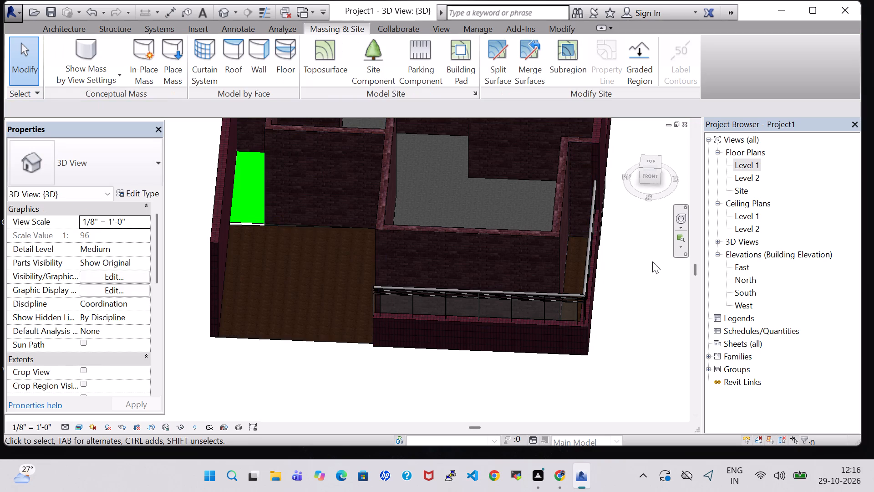
{"action": "left_click", "coordinate": [239, 218]}
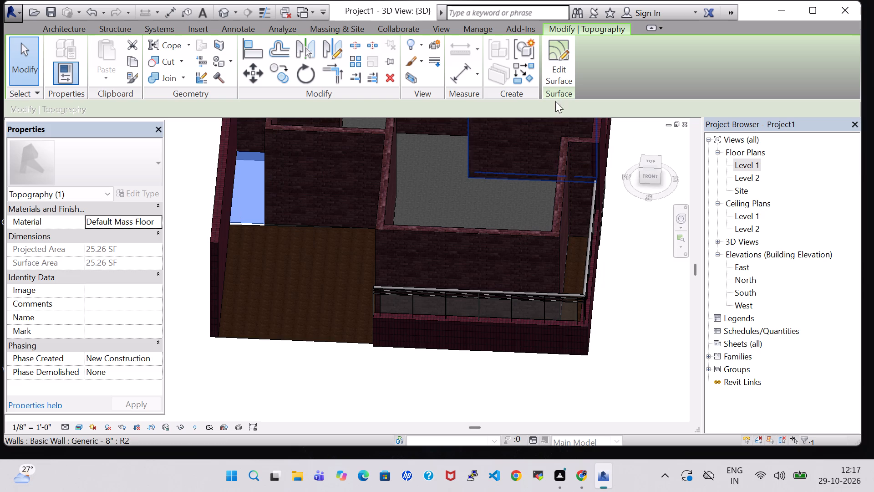
{"action": "left_click", "coordinate": [556, 82]}
{"action": "scroll", "coordinate": [239, 232], "scroll_direction": "up", "scroll_amount": 9}
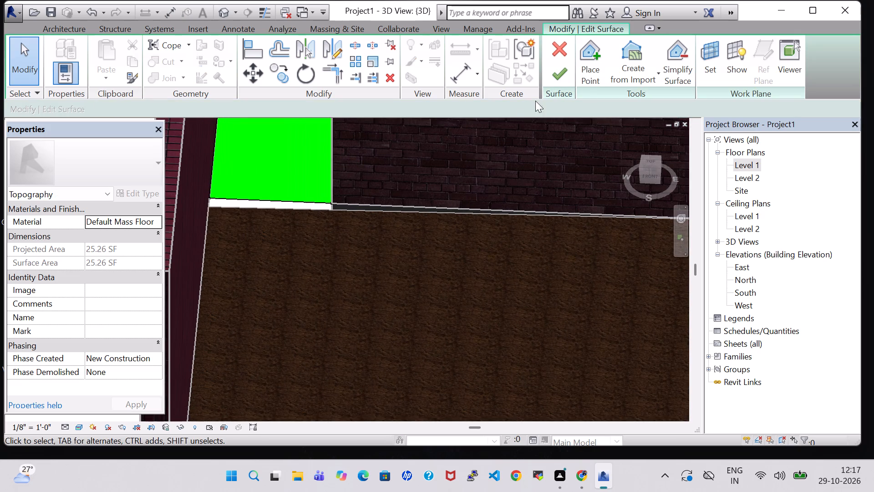
{"action": "left_click", "coordinate": [588, 76]}
{"action": "scroll", "coordinate": [294, 202], "scroll_direction": "up", "scroll_amount": 9}
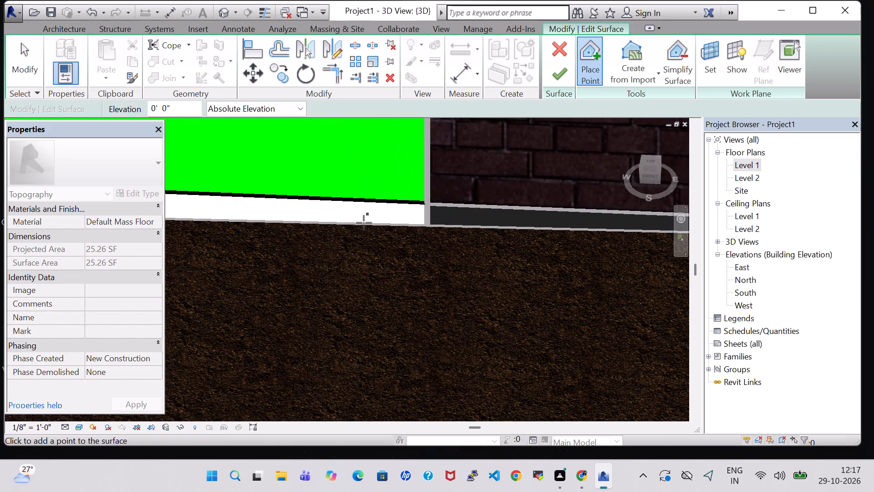
{"action": "middle_click_drag", "start_coordinate": [378, 261], "coordinate": [414, 264], "text": "shift"}
{"action": "middle_click_drag", "start_coordinate": [416, 264], "coordinate": [427, 265], "text": "shift"}
{"action": "middle_click", "coordinate": [427, 265], "text": "shift"}
{"action": "scroll", "coordinate": [514, 264], "scroll_direction": "down", "scroll_amount": 8}
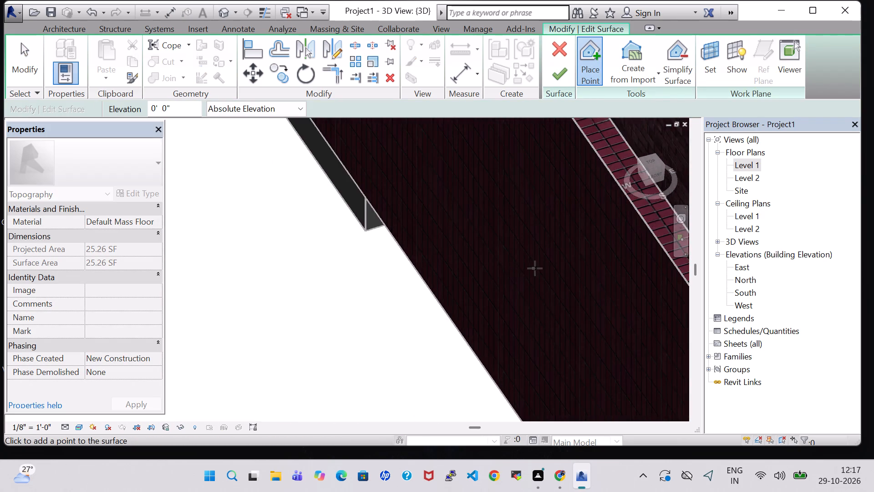
{"action": "middle_click_drag", "start_coordinate": [535, 268], "coordinate": [437, 266]}
{"action": "middle_click_drag", "start_coordinate": [438, 266], "coordinate": [481, 294], "text": "shift"}
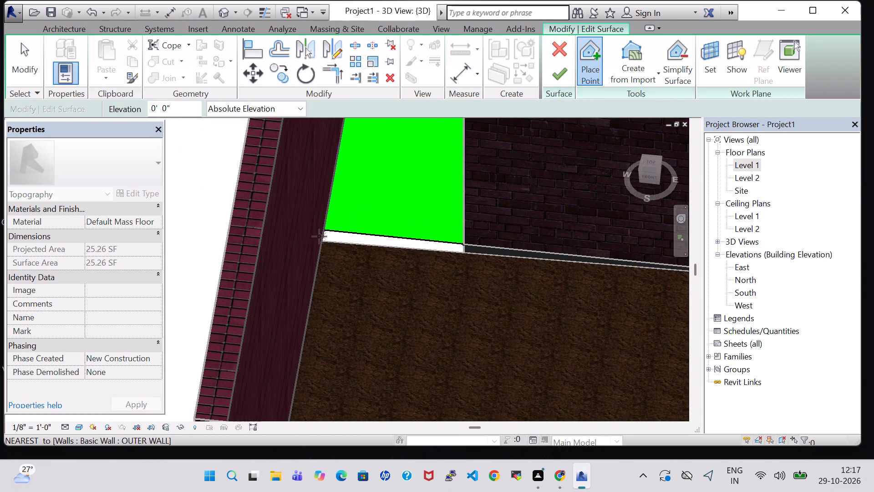
{"action": "scroll", "coordinate": [319, 236], "scroll_direction": "up", "scroll_amount": 5}
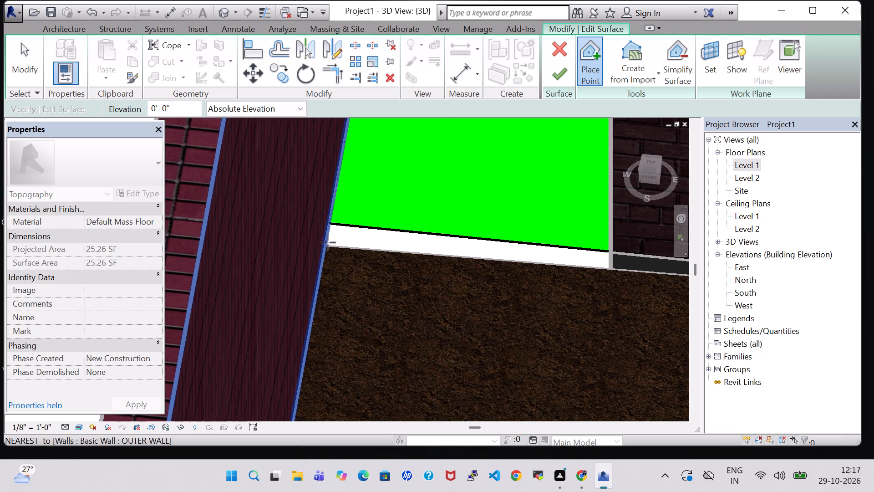
{"action": "left_click", "coordinate": [330, 244]}
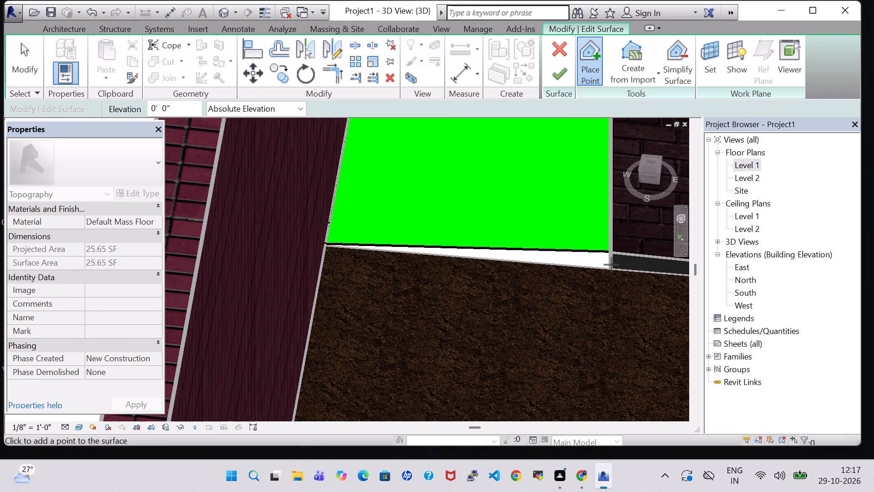
Add two 0'-0" points at the house wall corner beside the brown ground's edge to close the gap, and finish the surface.
{"action": "left_click", "coordinate": [610, 266]}
{"action": "scroll", "coordinate": [610, 266], "scroll_direction": "up", "scroll_amount": 2}
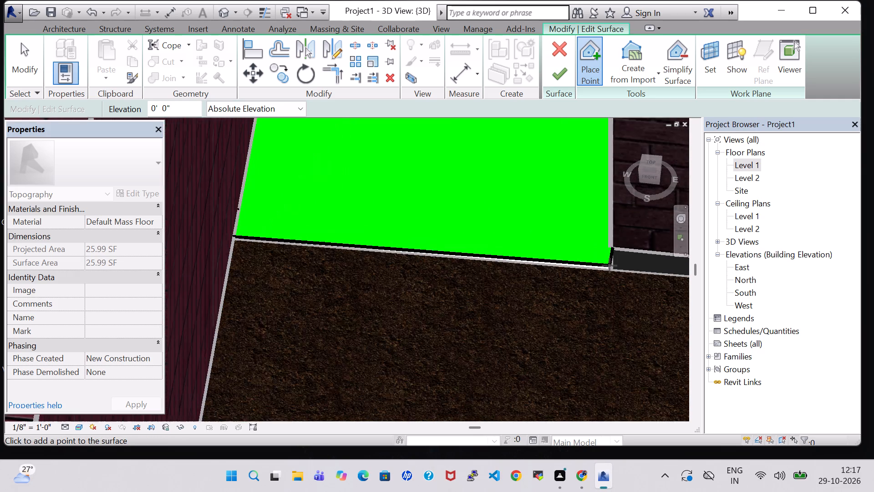
{"action": "scroll", "coordinate": [610, 266], "scroll_direction": "up", "scroll_amount": 2}
{"action": "left_click", "coordinate": [608, 269]}
{"action": "scroll", "coordinate": [415, 220], "scroll_direction": "down", "scroll_amount": 3}
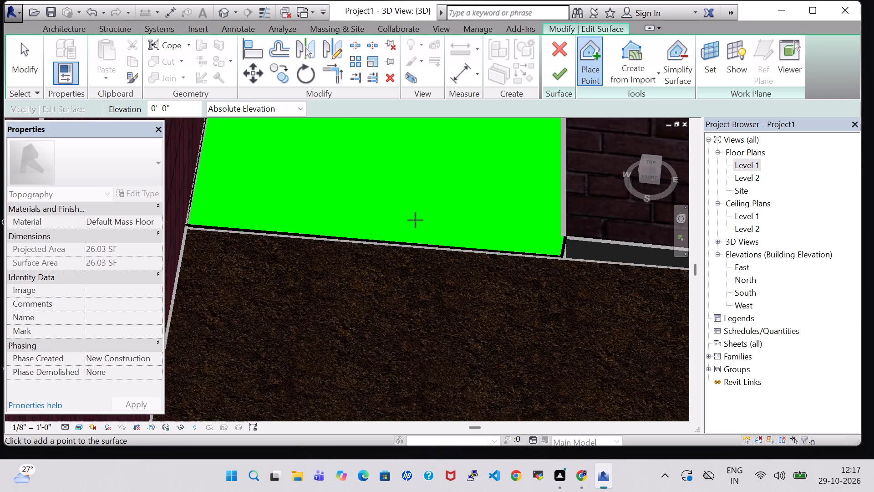
{"action": "left_click", "coordinate": [558, 77]}
{"action": "scroll", "coordinate": [447, 235], "scroll_direction": "down", "scroll_amount": 10}
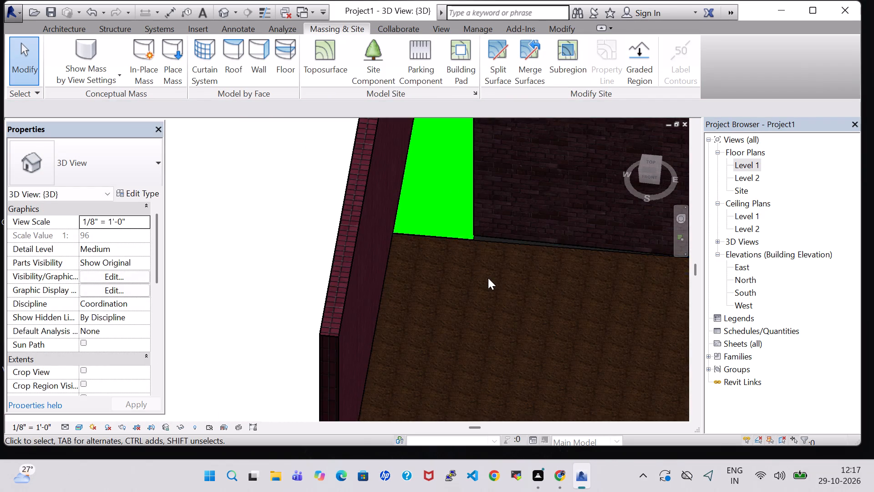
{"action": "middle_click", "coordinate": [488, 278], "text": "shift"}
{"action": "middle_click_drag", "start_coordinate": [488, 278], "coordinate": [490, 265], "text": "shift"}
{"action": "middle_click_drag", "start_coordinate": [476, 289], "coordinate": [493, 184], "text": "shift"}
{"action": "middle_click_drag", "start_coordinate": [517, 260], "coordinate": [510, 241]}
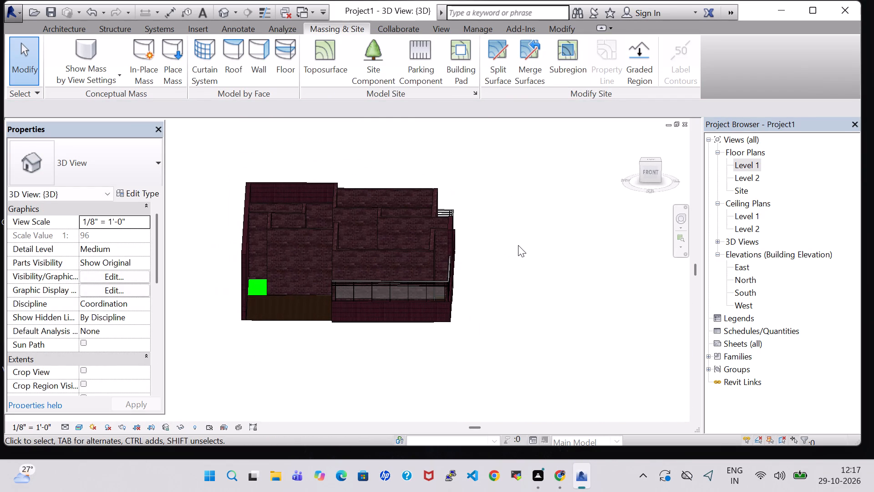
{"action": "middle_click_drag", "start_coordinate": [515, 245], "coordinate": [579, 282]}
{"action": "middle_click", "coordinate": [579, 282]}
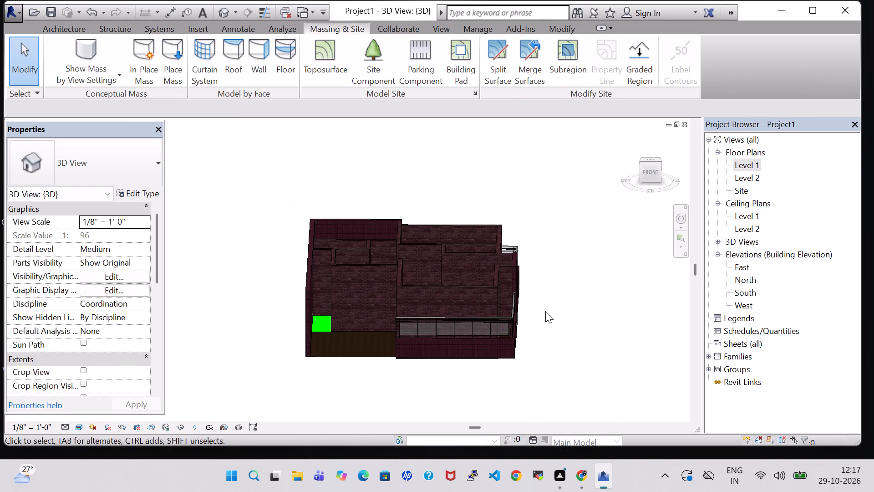
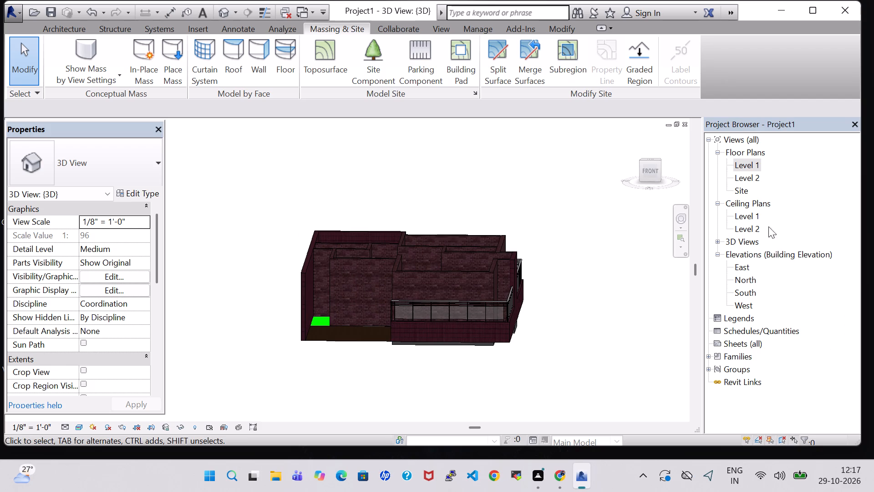
In the Level 1 floor plan, split the west outer wall where the small room's lower inner wall meets it.
{"action": "double_click", "coordinate": [747, 166]}
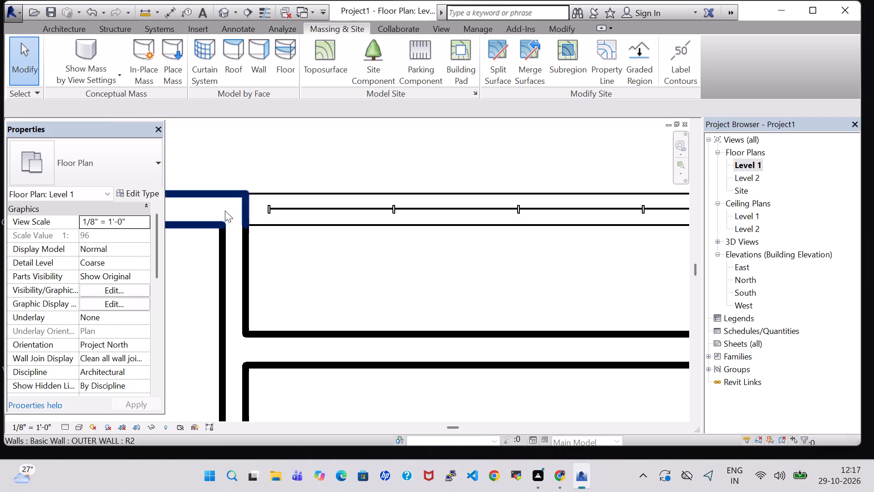
{"action": "scroll", "coordinate": [230, 221], "scroll_direction": "down", "scroll_amount": 9}
{"action": "middle_click_drag", "start_coordinate": [315, 318], "coordinate": [421, 210]}
{"action": "scroll", "coordinate": [423, 208], "scroll_direction": "down", "scroll_amount": 4}
{"action": "middle_click_drag", "start_coordinate": [435, 237], "coordinate": [477, 123]}
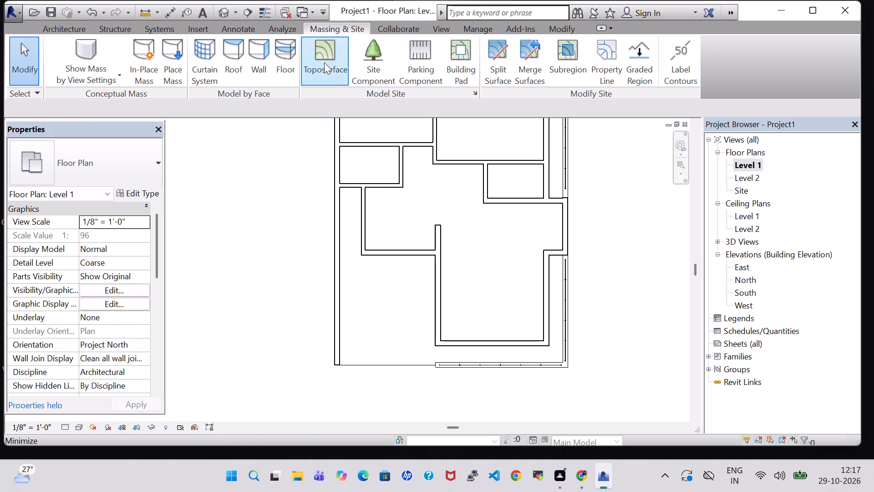
{"action": "left_click", "coordinate": [54, 29]}
{"action": "double_click", "coordinate": [547, 30]}
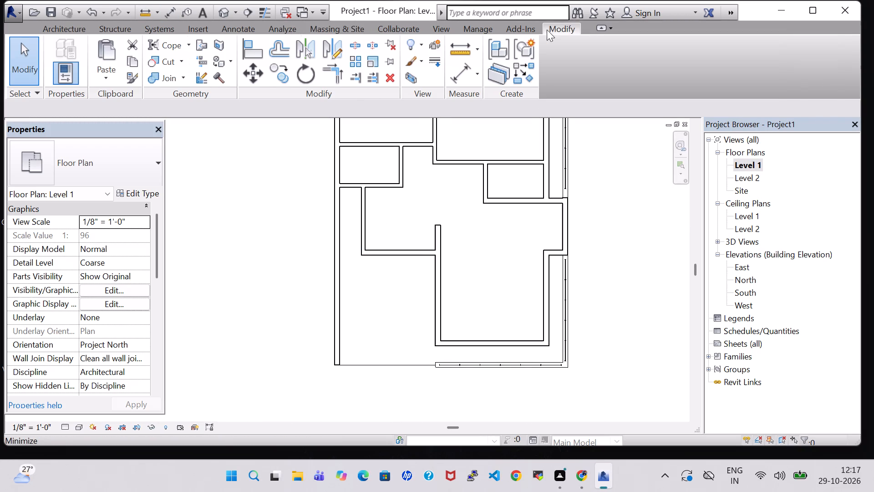
{"action": "left_click", "coordinate": [359, 44]}
{"action": "scroll", "coordinate": [335, 200], "scroll_direction": "up", "scroll_amount": 2}
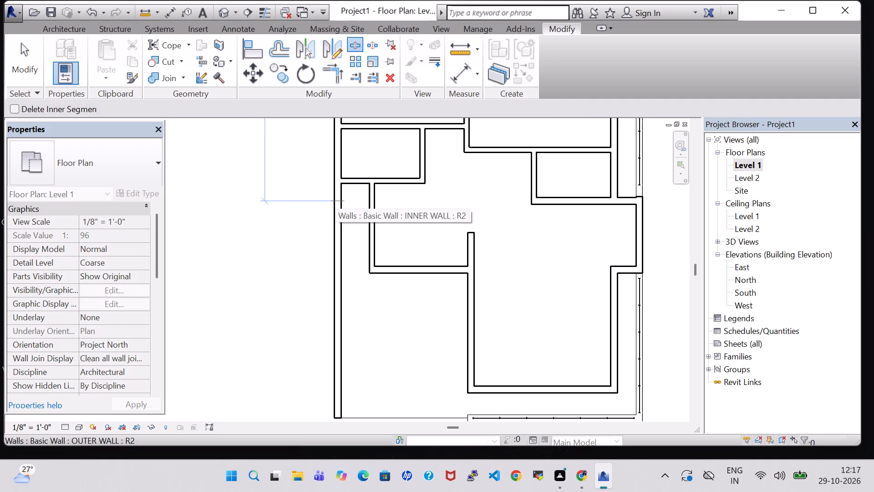
{"action": "scroll", "coordinate": [335, 200], "scroll_direction": "up", "scroll_amount": 6}
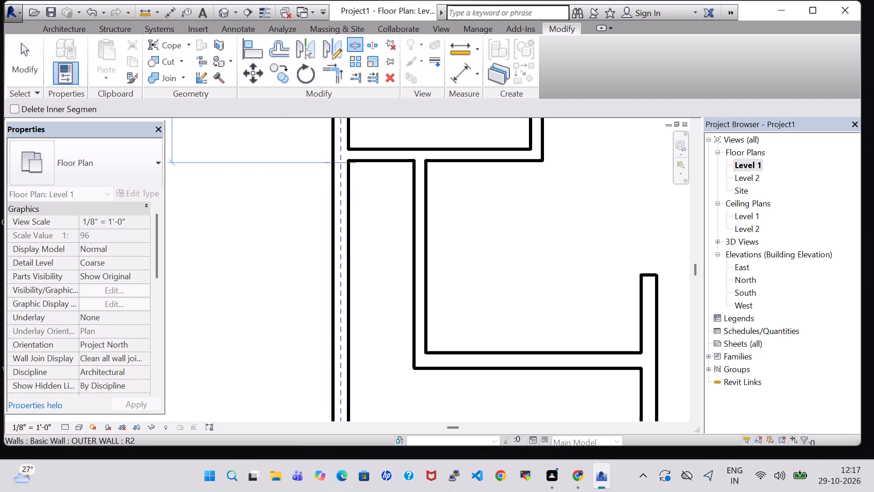
{"action": "left_click", "coordinate": [342, 161]}
{"action": "scroll", "coordinate": [341, 238], "scroll_direction": "down", "scroll_amount": 3}
{"action": "key", "text": "Escape"}
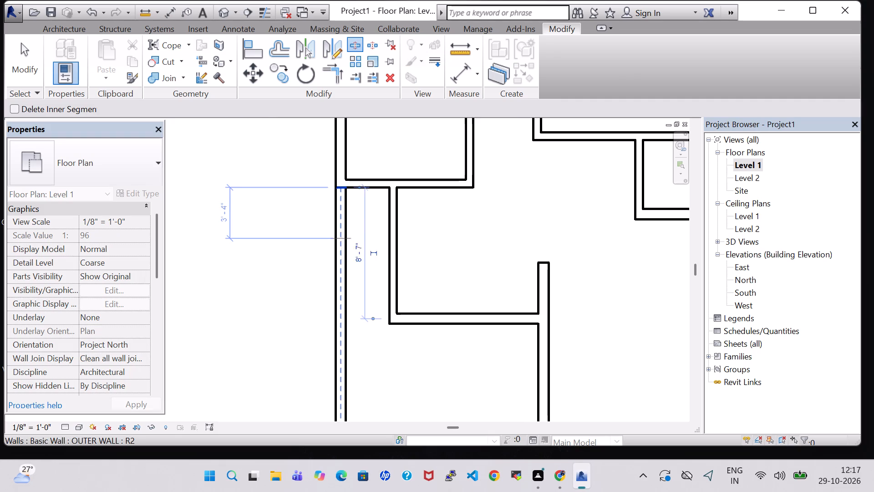
{"action": "key", "text": "Escape"}
Set the unconnected height of the outer wall segment south of the split to 3' 0".
{"action": "left_click", "coordinate": [344, 248]}
{"action": "left_click", "coordinate": [90, 305]}
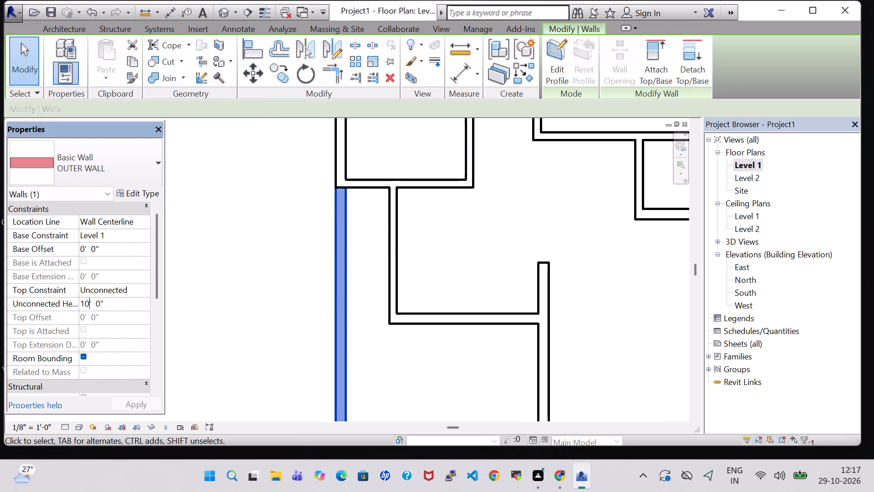
{"action": "key", "text": "BackSpace"}
{"action": "key", "text": "BackSpace"}
{"action": "key", "text": "3"}
{"action": "key", "text": "Return"}
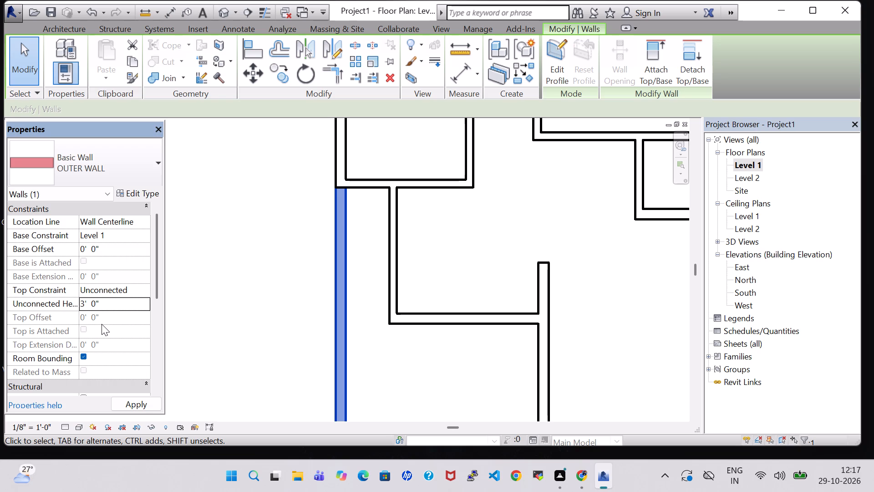
{"action": "left_click", "coordinate": [248, 274]}
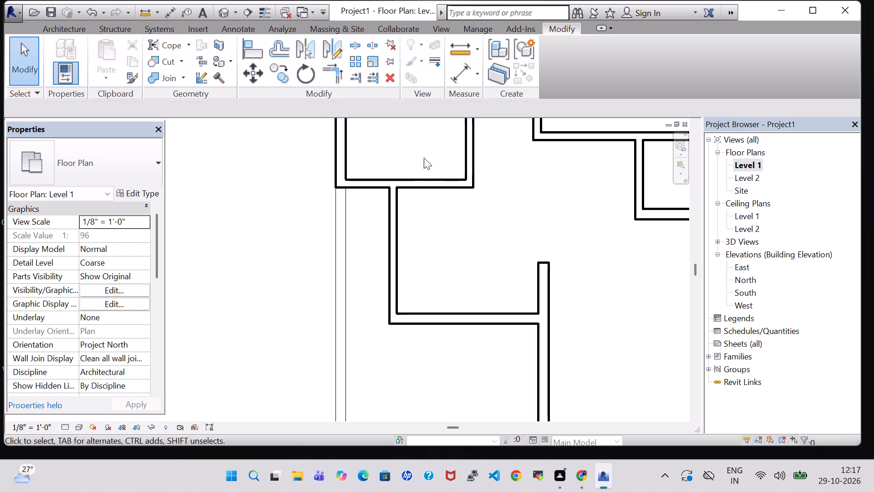
Create a railing along the centerline of the low west outer wall, from the split point to its south end.
{"action": "scroll", "coordinate": [356, 32], "scroll_direction": "down", "scroll_amount": 2}
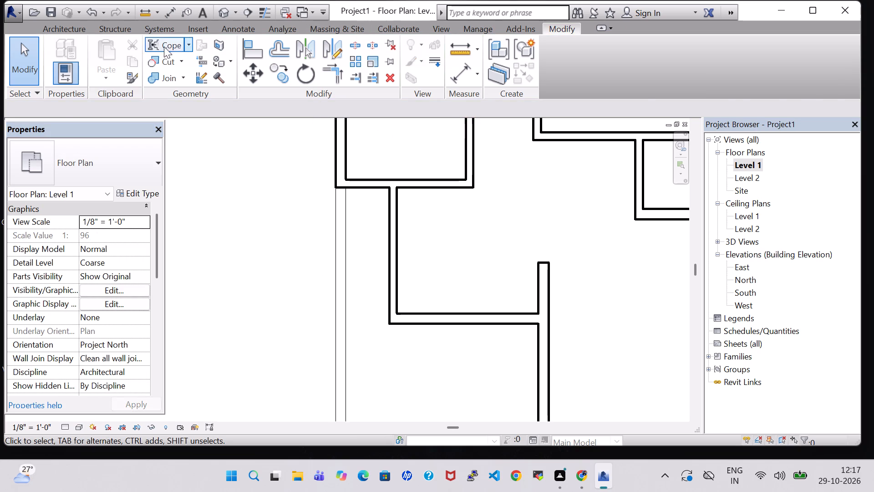
{"action": "left_click", "coordinate": [63, 29]}
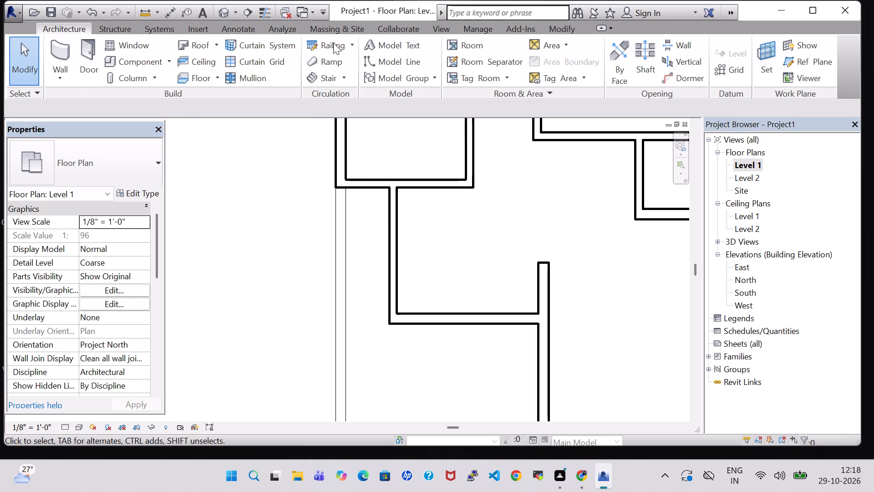
{"action": "left_click", "coordinate": [333, 43]}
{"action": "scroll", "coordinate": [344, 187], "scroll_direction": "up", "scroll_amount": 2}
{"action": "left_click", "coordinate": [338, 187]}
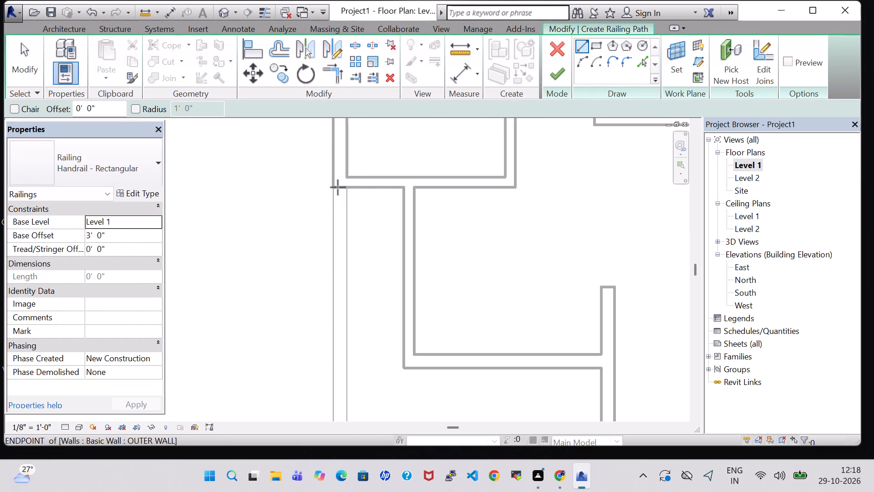
{"action": "middle_click_drag", "start_coordinate": [341, 316], "coordinate": [361, 166]}
{"action": "middle_click_drag", "start_coordinate": [356, 330], "coordinate": [352, 139]}
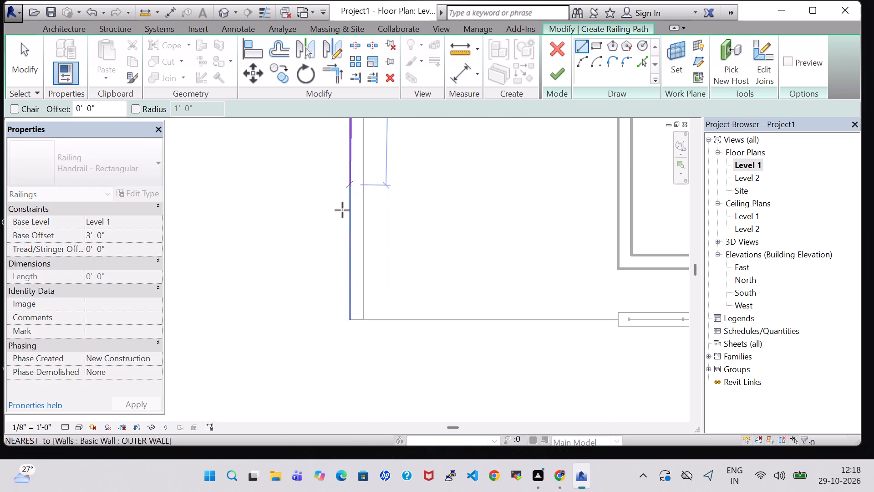
{"action": "left_click", "coordinate": [356, 315]}
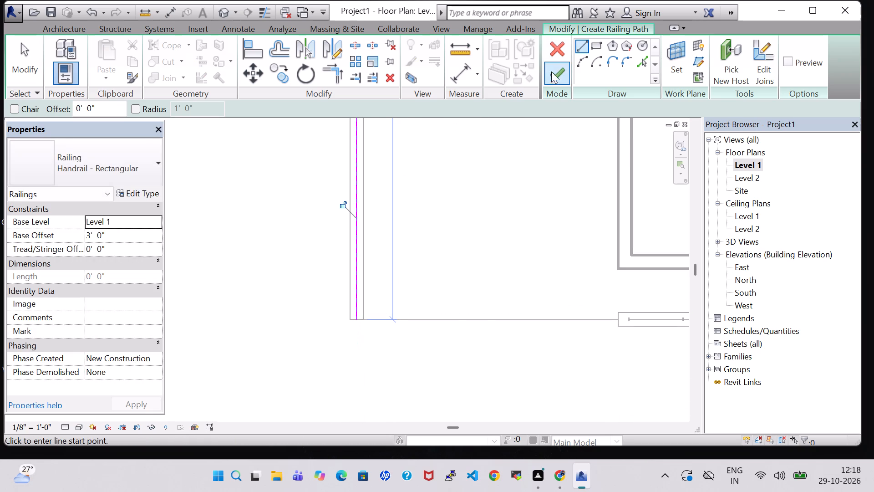
{"action": "left_click", "coordinate": [555, 75]}
In the 3D view, change the new west wall railing's type to Glass Panel - Bottom Fill.
{"action": "left_click", "coordinate": [217, 10]}
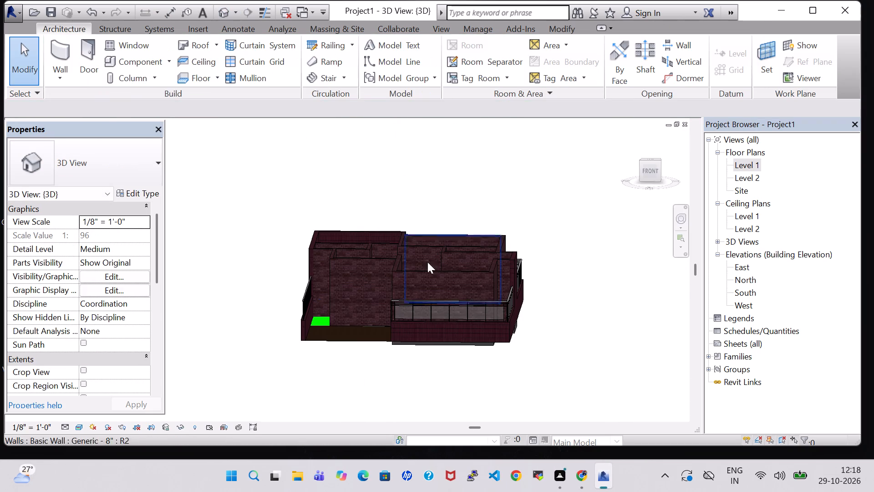
{"action": "left_click", "coordinate": [308, 304]}
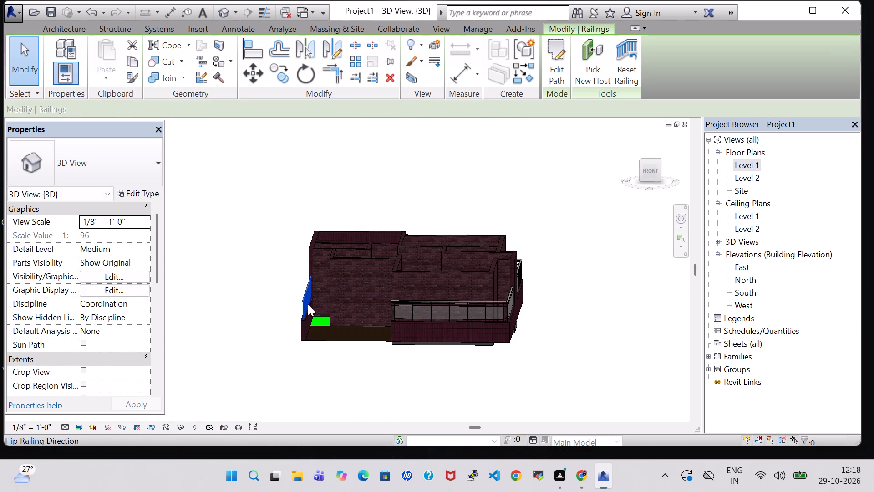
{"action": "left_click", "coordinate": [111, 163]}
{"action": "scroll", "coordinate": [102, 215], "scroll_direction": "up", "scroll_amount": 3}
{"action": "left_click", "coordinate": [105, 224]}
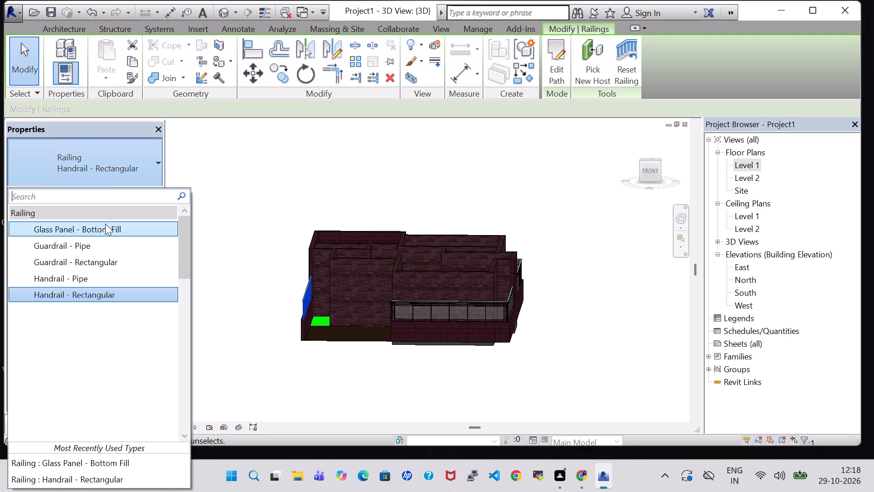
{"action": "left_click", "coordinate": [240, 355]}
Examine the building in 3D from the west, front, above and below, including the railings and floor areas.
{"action": "middle_click_drag", "start_coordinate": [264, 365], "coordinate": [452, 367], "text": "shift"}
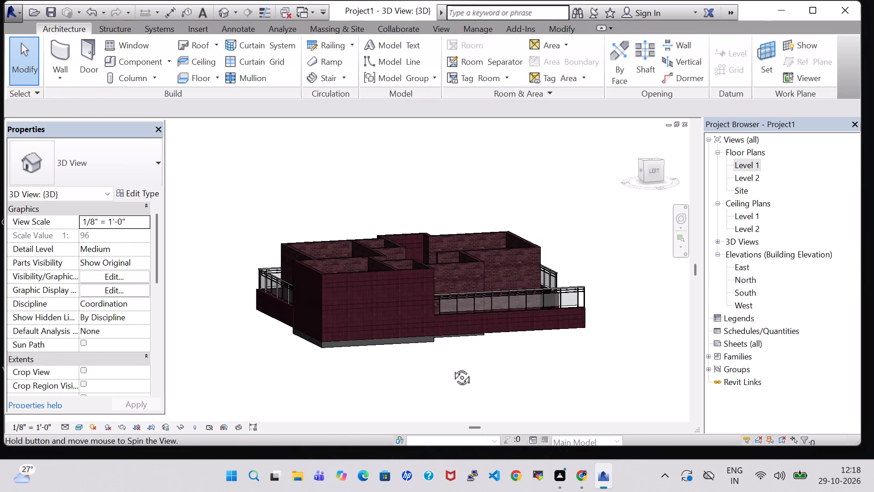
{"action": "middle_click_drag", "start_coordinate": [452, 367], "coordinate": [381, 372], "text": "shift"}
{"action": "scroll", "coordinate": [381, 372], "scroll_direction": "up", "scroll_amount": 1}
{"action": "middle_click_drag", "start_coordinate": [381, 372], "coordinate": [326, 362]}
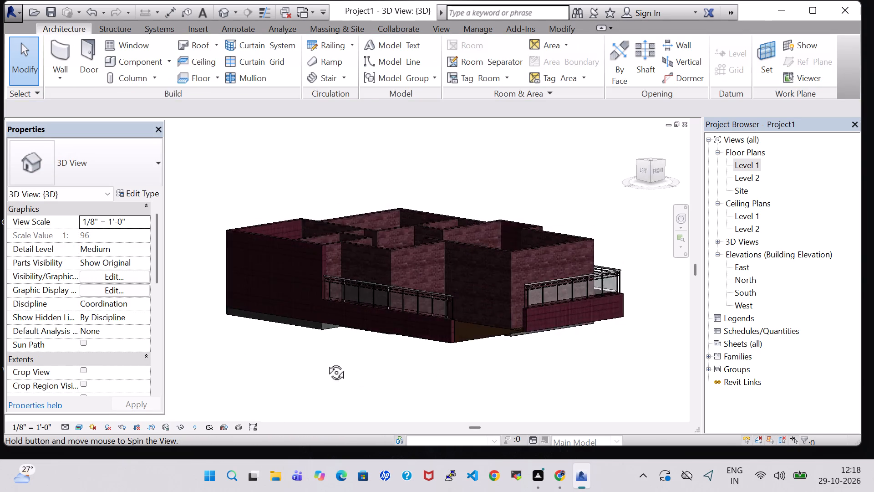
{"action": "middle_click_drag", "start_coordinate": [326, 362], "coordinate": [266, 376]}
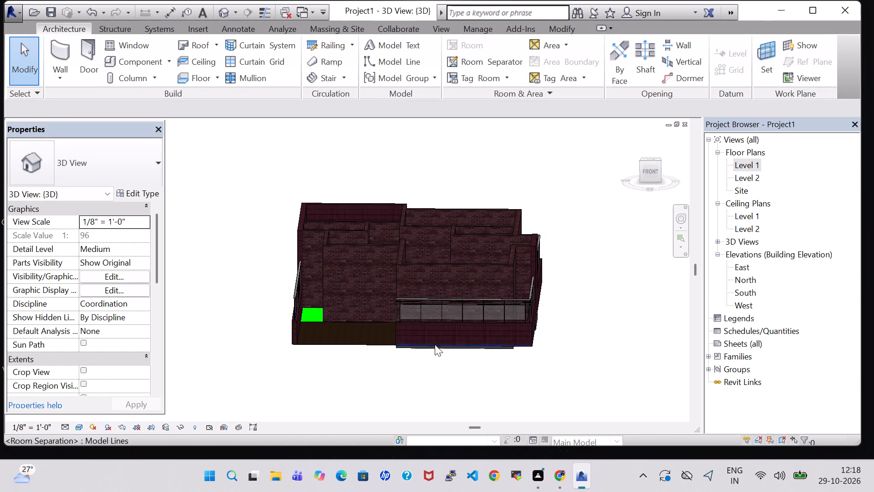
{"action": "scroll", "coordinate": [534, 315], "scroll_direction": "up", "scroll_amount": 5}
{"action": "middle_click_drag", "start_coordinate": [561, 323], "coordinate": [566, 311], "text": "shift"}
{"action": "scroll", "coordinate": [566, 311], "scroll_direction": "down", "scroll_amount": 4}
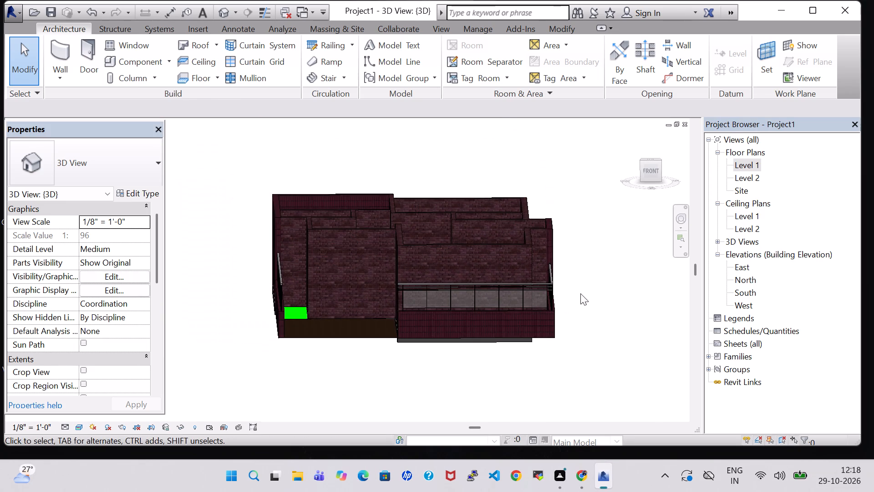
{"action": "middle_click_drag", "start_coordinate": [580, 293], "coordinate": [577, 286], "text": "shift"}
{"action": "middle_click_drag", "start_coordinate": [577, 280], "coordinate": [612, 343]}
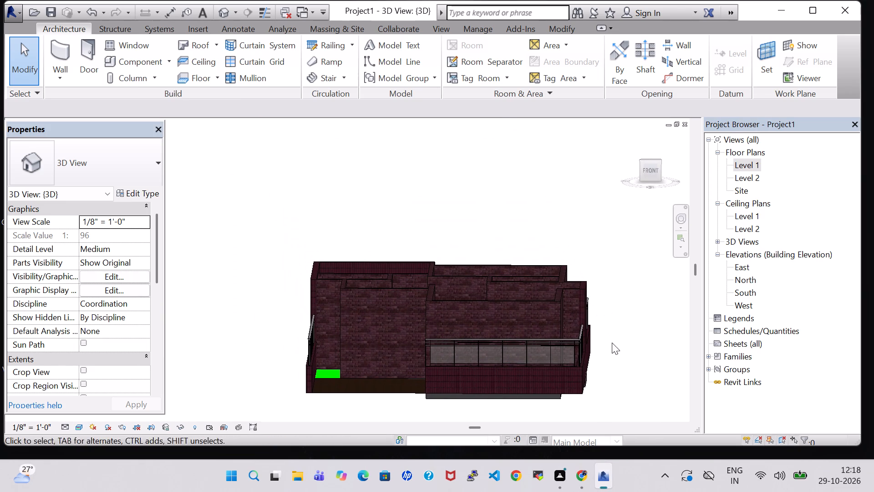
{"action": "middle_click", "coordinate": [612, 343], "text": "shift"}
{"action": "middle_click_drag", "start_coordinate": [618, 316], "coordinate": [618, 331]}
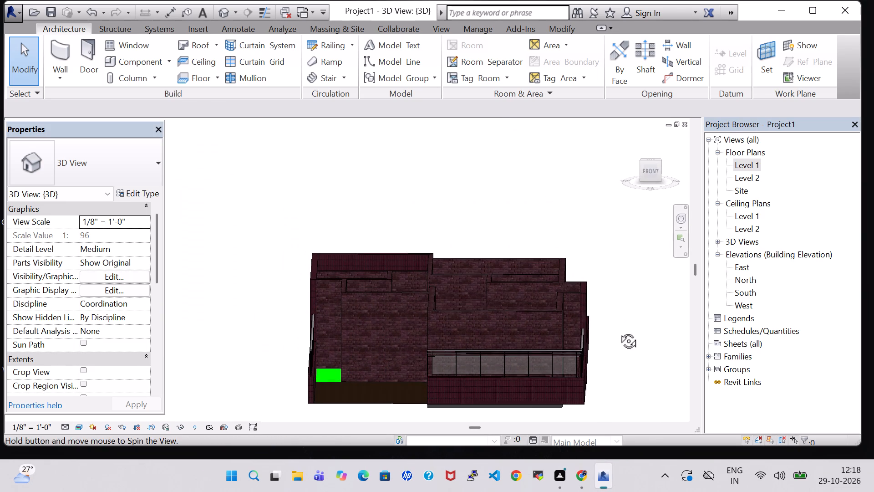
{"action": "middle_click_drag", "start_coordinate": [618, 331], "coordinate": [618, 338]}
{"action": "middle_click_drag", "start_coordinate": [618, 338], "coordinate": [613, 292]}
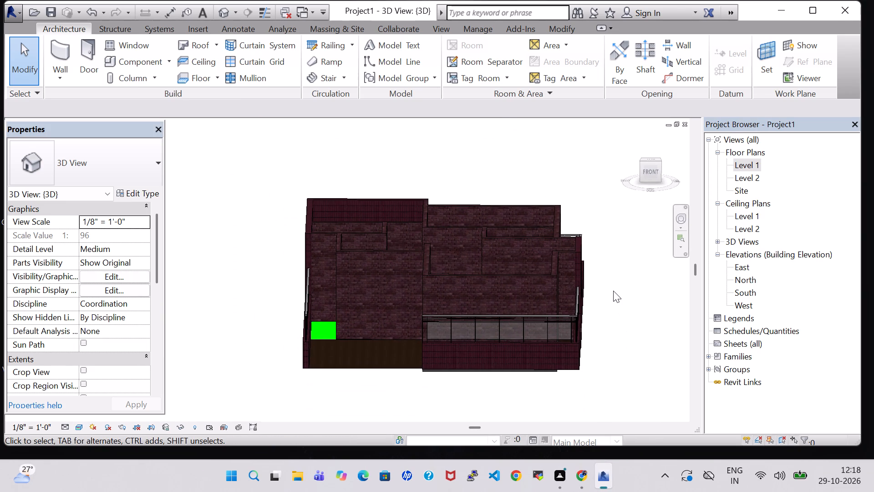
{"action": "middle_click_drag", "start_coordinate": [613, 307], "coordinate": [611, 215], "text": "shift"}
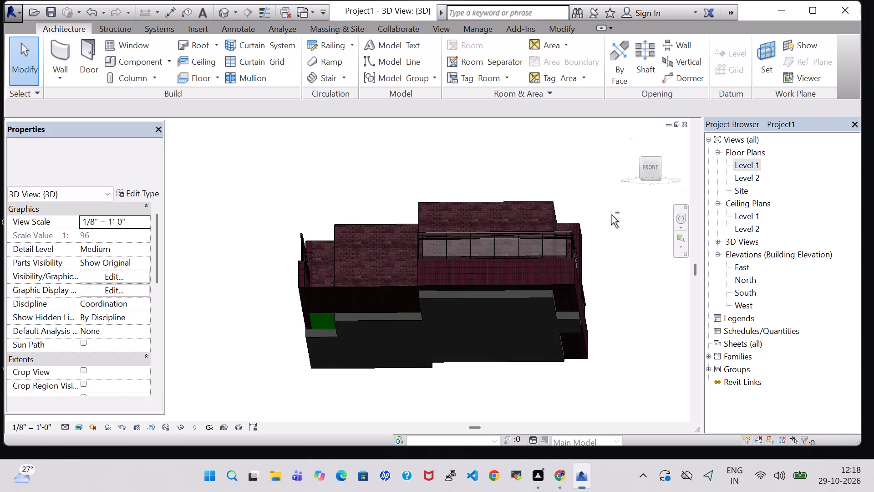
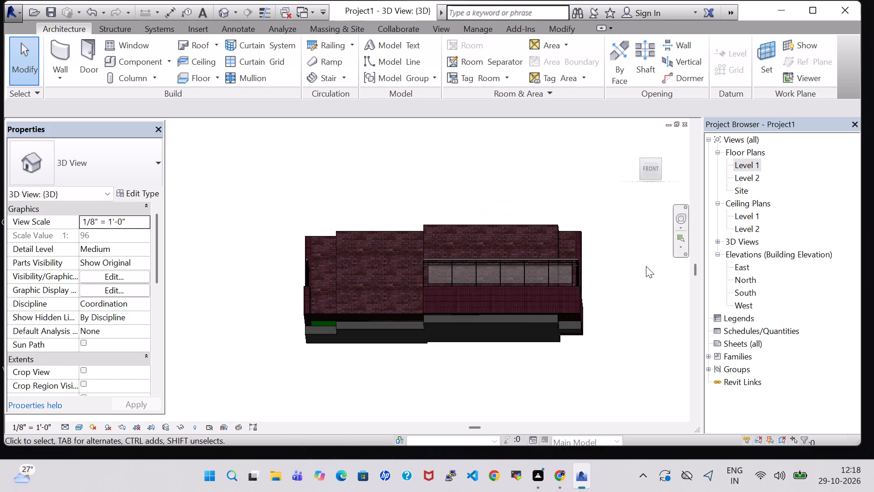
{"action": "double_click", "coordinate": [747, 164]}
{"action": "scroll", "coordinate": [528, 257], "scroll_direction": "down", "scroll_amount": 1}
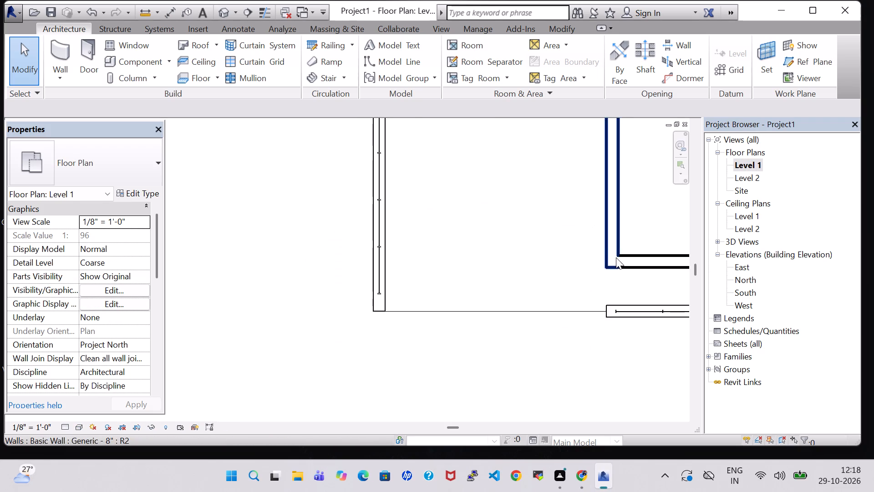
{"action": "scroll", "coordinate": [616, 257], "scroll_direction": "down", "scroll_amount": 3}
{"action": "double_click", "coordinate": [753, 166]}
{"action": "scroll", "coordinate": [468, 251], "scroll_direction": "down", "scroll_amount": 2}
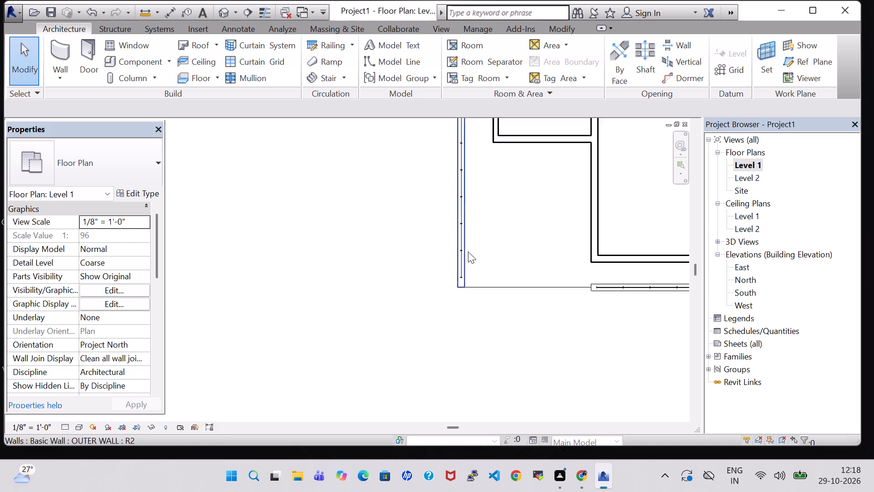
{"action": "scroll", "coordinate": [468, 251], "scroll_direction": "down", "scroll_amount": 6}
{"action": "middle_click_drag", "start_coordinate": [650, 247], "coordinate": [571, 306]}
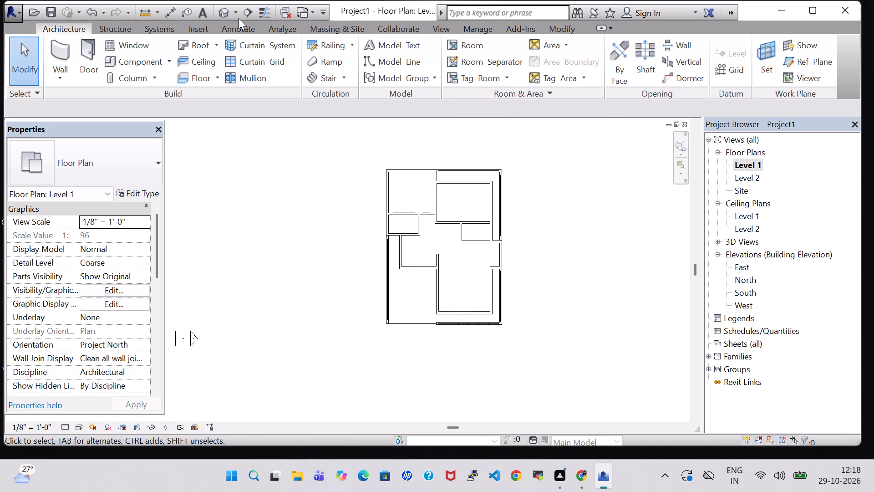
From the 3D view, open the Level 1 Wood Joist 10" - Ceramic Tile floor's boundary for editing and show its south end in the Level 1 plan.
{"action": "left_click", "coordinate": [226, 9]}
{"action": "double_click", "coordinate": [463, 327]}
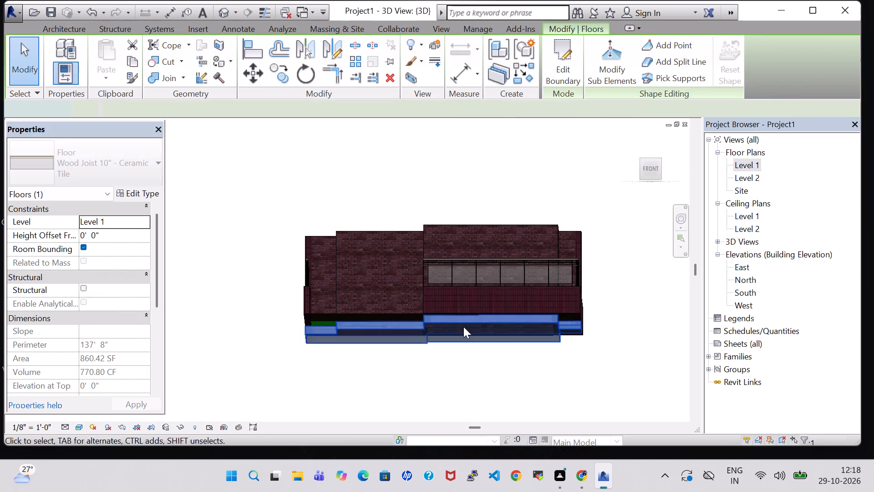
{"action": "middle_click", "coordinate": [605, 307], "text": "shift"}
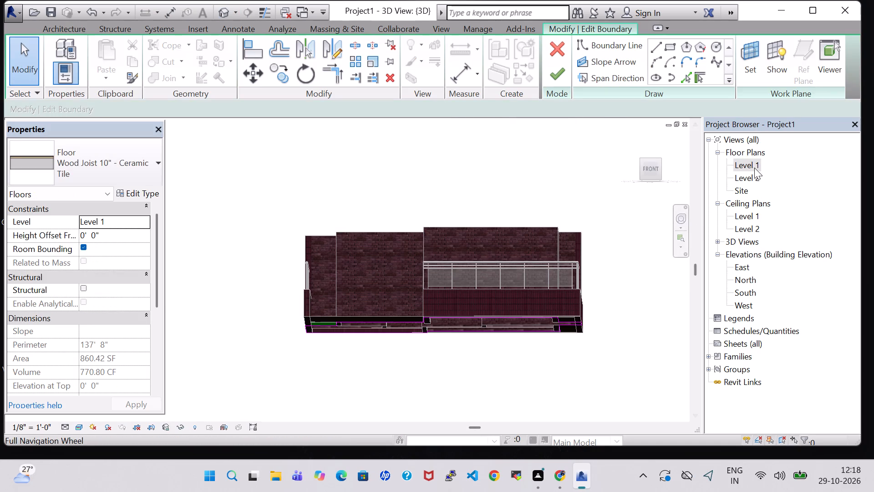
{"action": "double_click", "coordinate": [753, 168]}
{"action": "scroll", "coordinate": [523, 287], "scroll_direction": "down", "scroll_amount": 4}
{"action": "scroll", "coordinate": [488, 320], "scroll_direction": "up", "scroll_amount": 6}
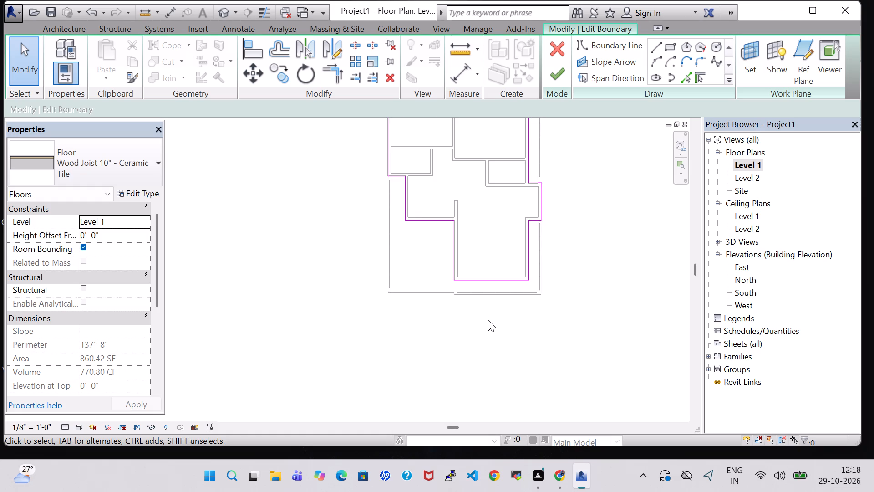
{"action": "scroll", "coordinate": [488, 320], "scroll_direction": "up", "scroll_amount": 4}
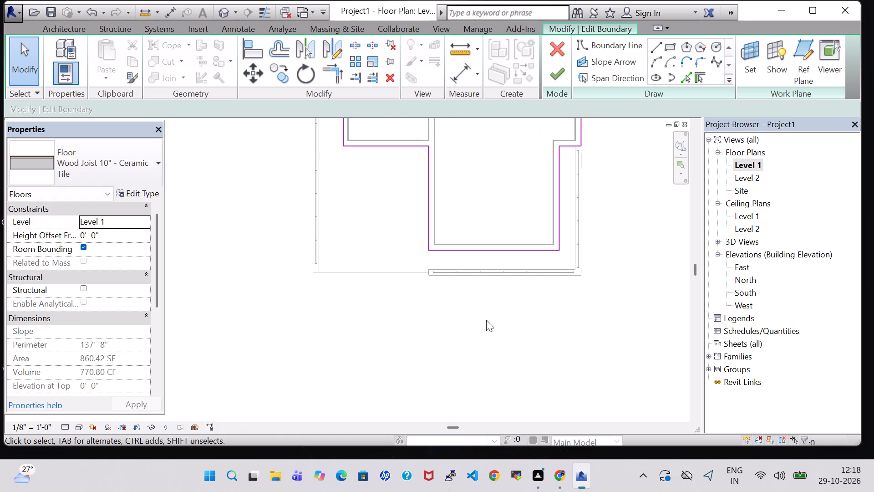
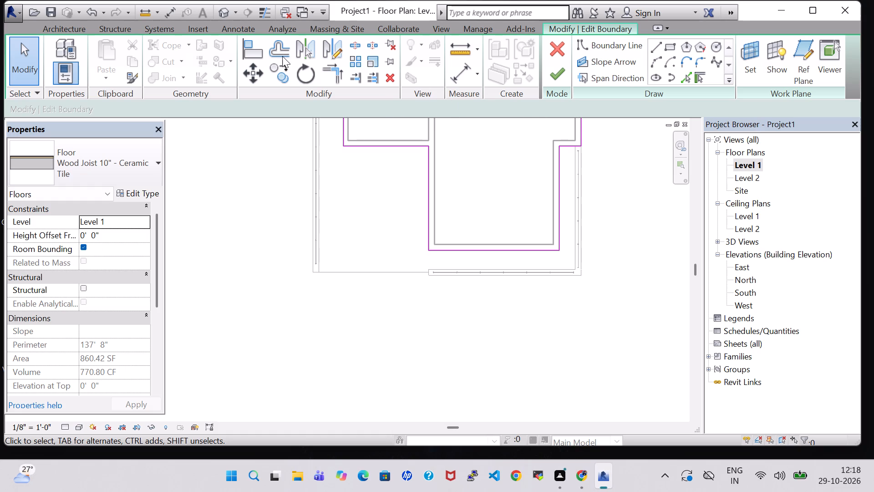
Finish editing the ceramic tile floor's boundary on Level 1.
{"action": "left_click", "coordinate": [556, 77]}
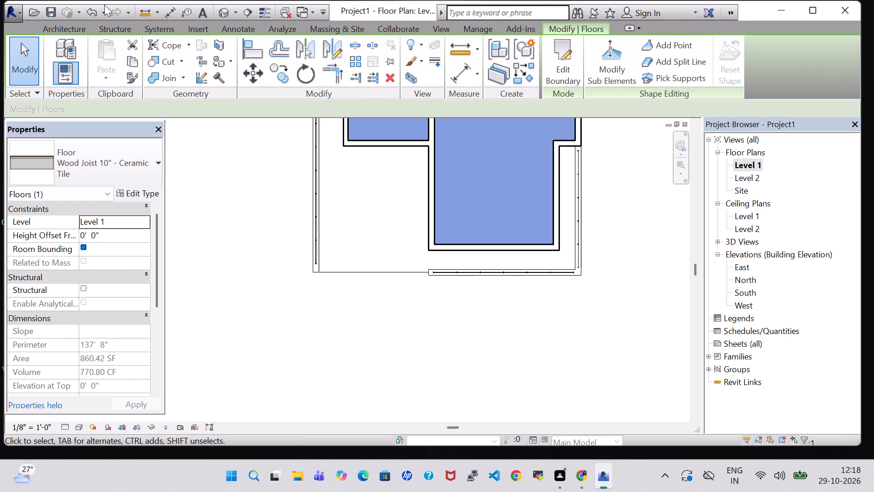
Examine the house in 3D from the underside and from above the front, and compare it with the Level 1 floor plan.
{"action": "left_click", "coordinate": [210, 11]}
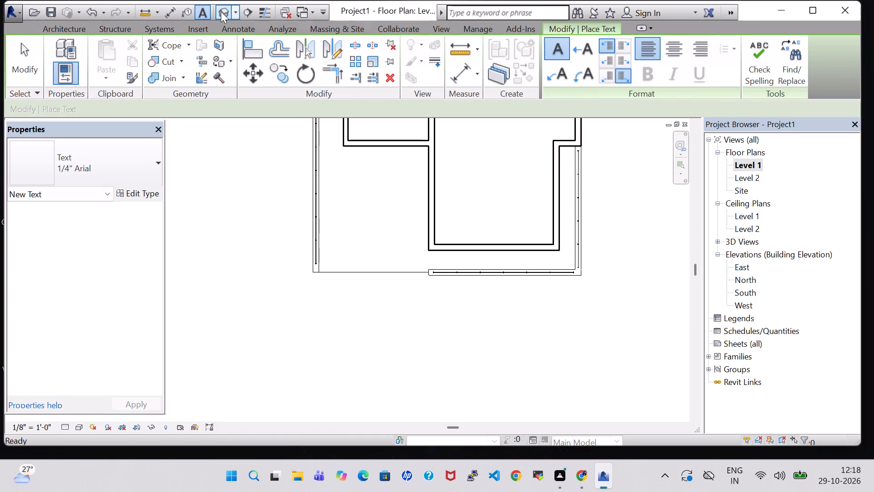
{"action": "left_click", "coordinate": [201, 6]}
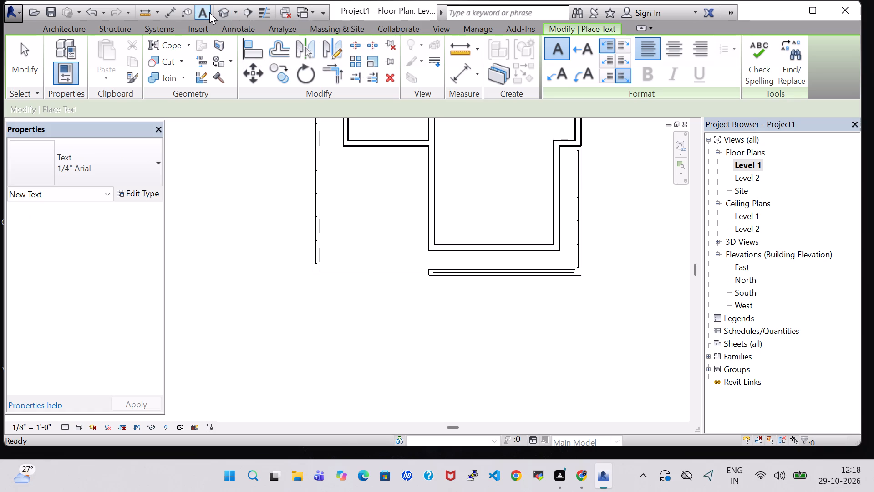
{"action": "left_click", "coordinate": [216, 12]}
{"action": "middle_click_drag", "start_coordinate": [595, 260], "coordinate": [544, 249], "text": "shift"}
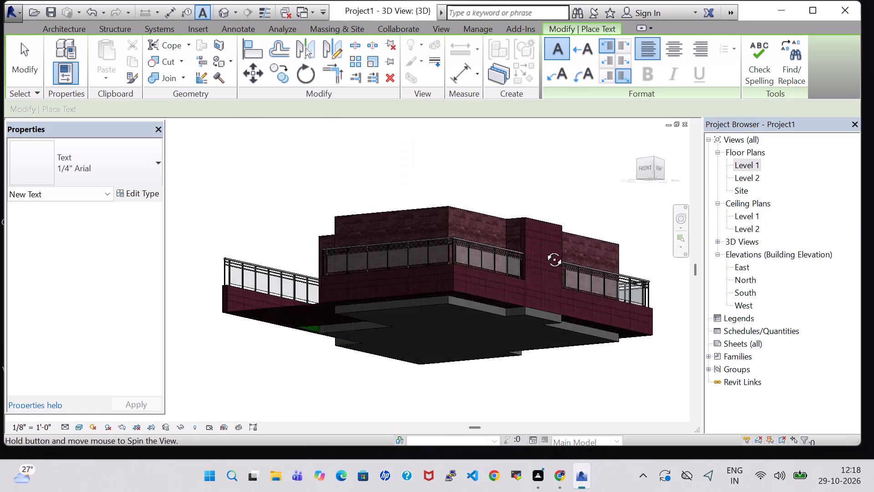
{"action": "middle_click_drag", "start_coordinate": [544, 249], "coordinate": [600, 356], "text": "shift"}
{"action": "middle_click_drag", "start_coordinate": [614, 323], "coordinate": [609, 324]}
{"action": "middle_click", "coordinate": [609, 324]}
{"action": "scroll", "coordinate": [609, 324], "scroll_direction": "up", "scroll_amount": 2}
{"action": "middle_click_drag", "start_coordinate": [609, 324], "coordinate": [617, 323]}
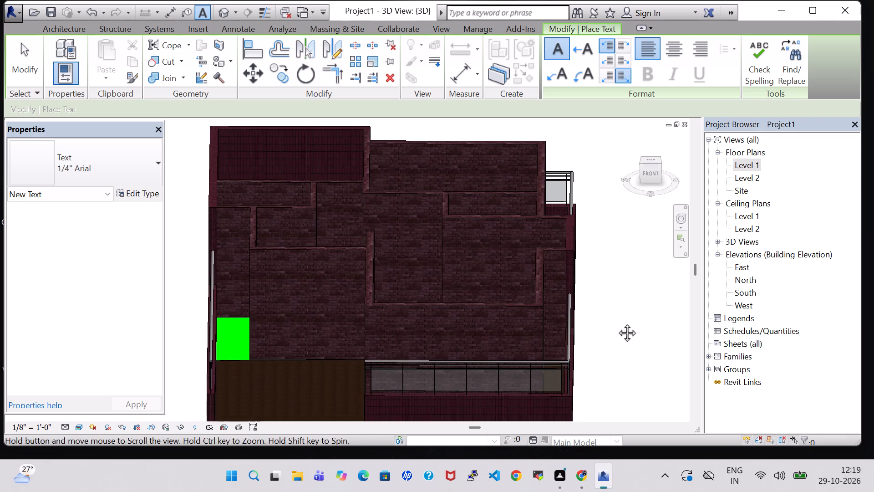
{"action": "middle_click_drag", "start_coordinate": [617, 323], "coordinate": [631, 320]}
{"action": "middle_click", "coordinate": [631, 320]}
{"action": "scroll", "coordinate": [631, 320], "scroll_direction": "down", "scroll_amount": 1}
{"action": "middle_click_drag", "start_coordinate": [631, 320], "coordinate": [633, 303]}
{"action": "middle_click_drag", "start_coordinate": [595, 302], "coordinate": [676, 304]}
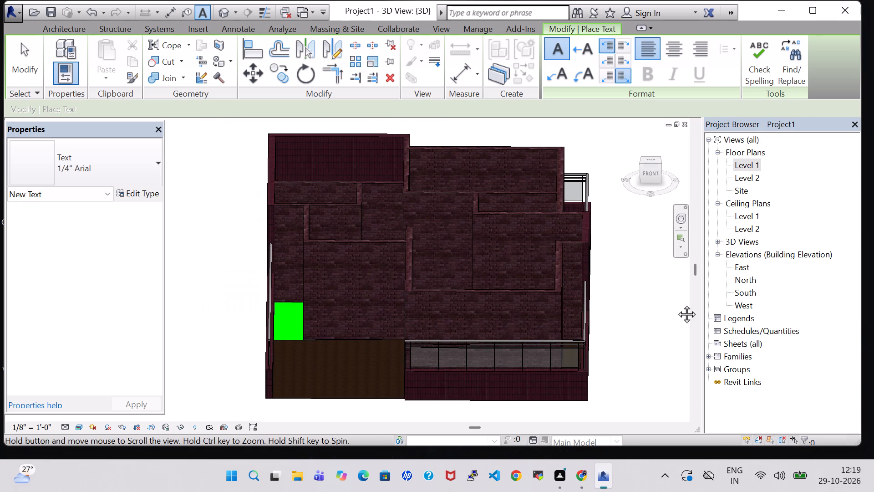
{"action": "middle_click_drag", "start_coordinate": [676, 304], "coordinate": [672, 304]}
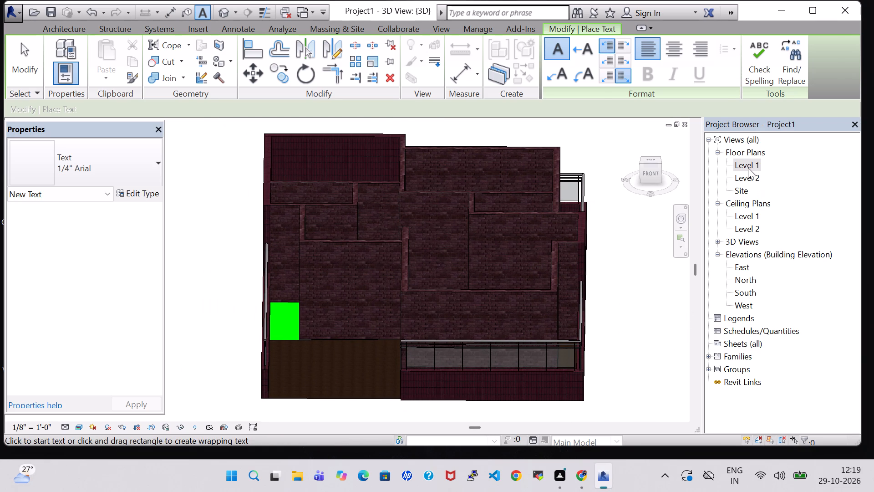
{"action": "double_click", "coordinate": [748, 168]}
{"action": "scroll", "coordinate": [485, 211], "scroll_direction": "down", "scroll_amount": 6}
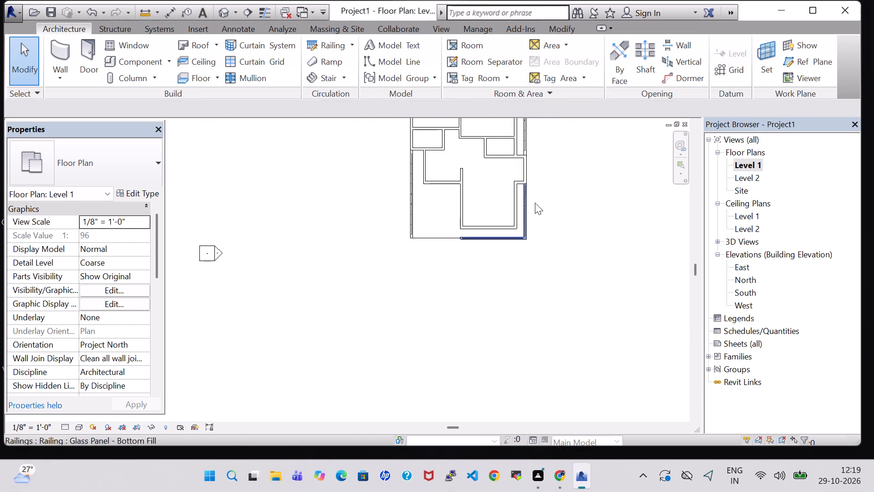
{"action": "middle_click_drag", "start_coordinate": [568, 196], "coordinate": [563, 253]}
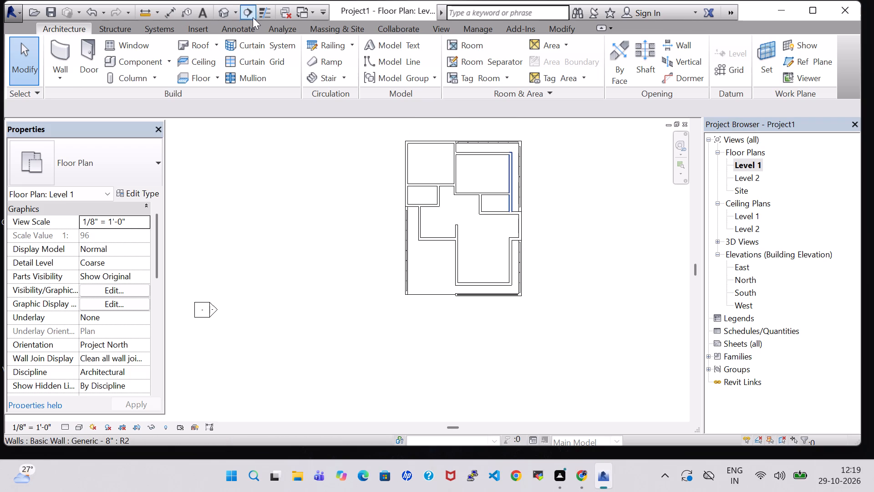
{"action": "left_click", "coordinate": [224, 11]}
{"action": "scroll", "coordinate": [396, 247], "scroll_direction": "down", "scroll_amount": 3}
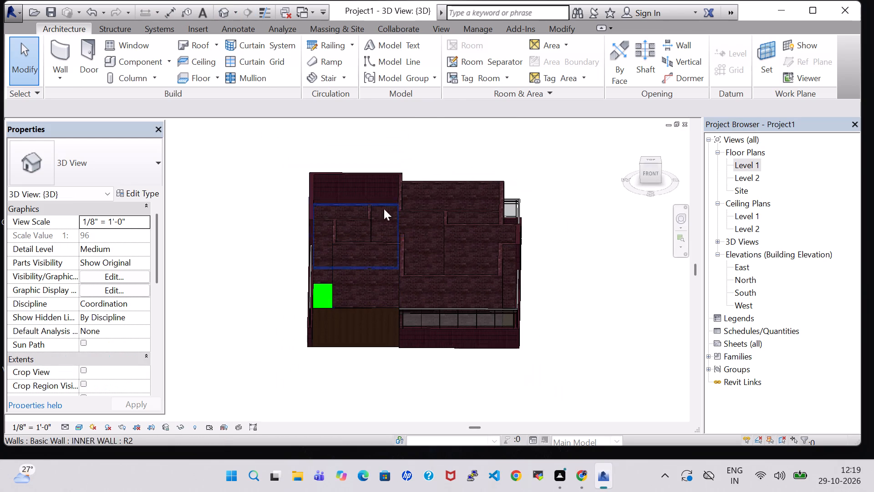
From the Level 1 plan, start a Generic - 12" roof by footprint, moved to Level 2, with a rectangular boundary.
{"action": "double_click", "coordinate": [740, 159]}
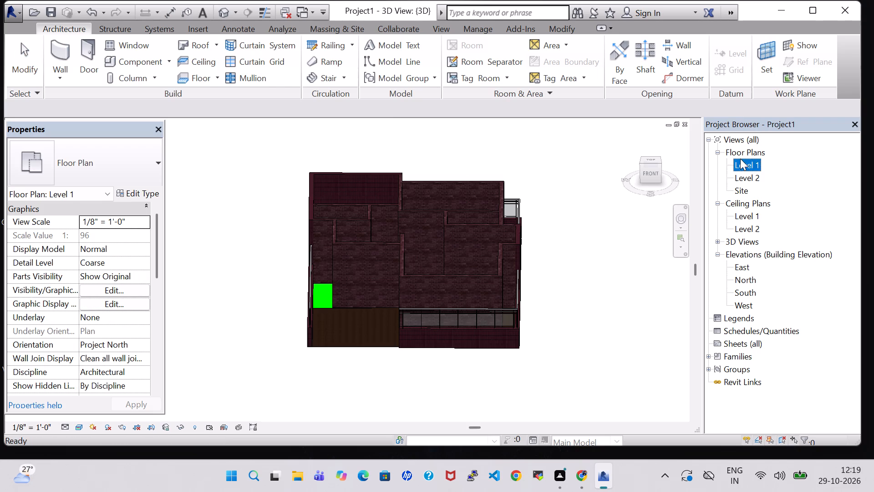
{"action": "left_click", "coordinate": [194, 39]}
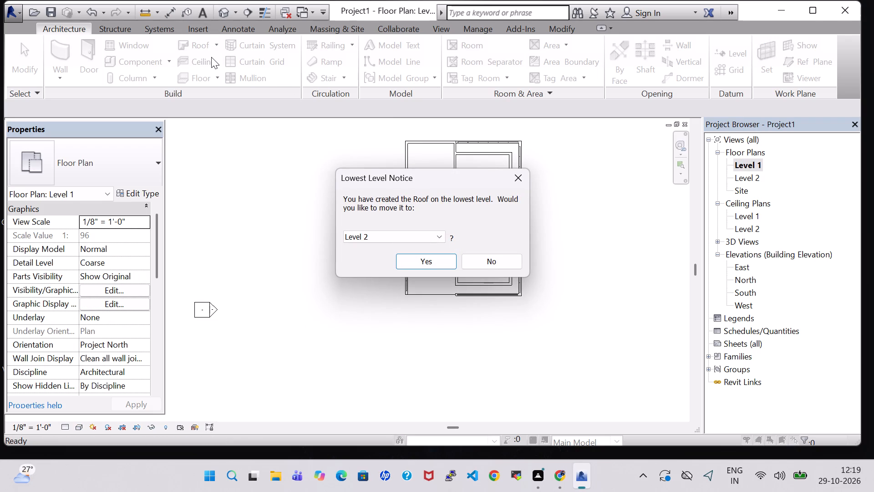
{"action": "left_click", "coordinate": [449, 262]}
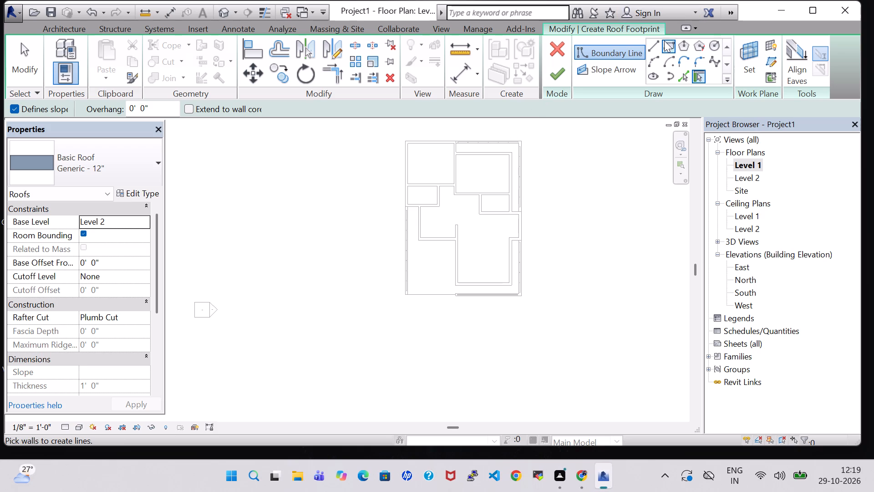
{"action": "left_click", "coordinate": [658, 41]}
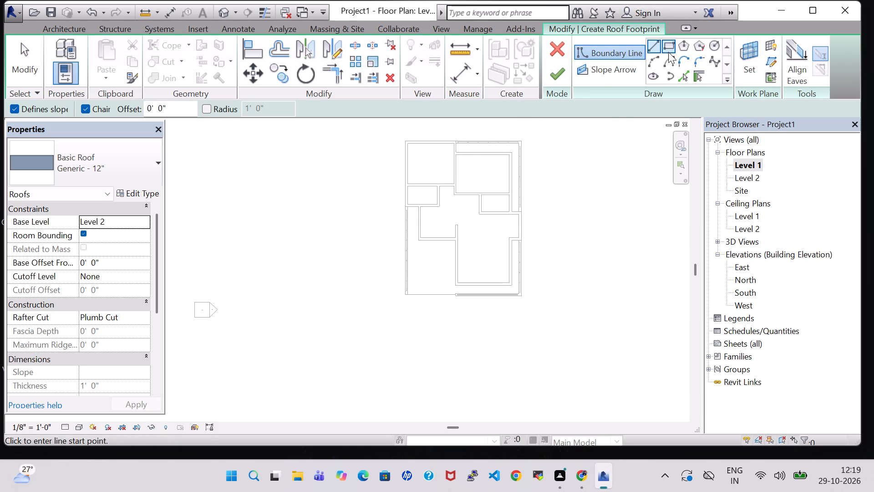
{"action": "left_click", "coordinate": [669, 50]}
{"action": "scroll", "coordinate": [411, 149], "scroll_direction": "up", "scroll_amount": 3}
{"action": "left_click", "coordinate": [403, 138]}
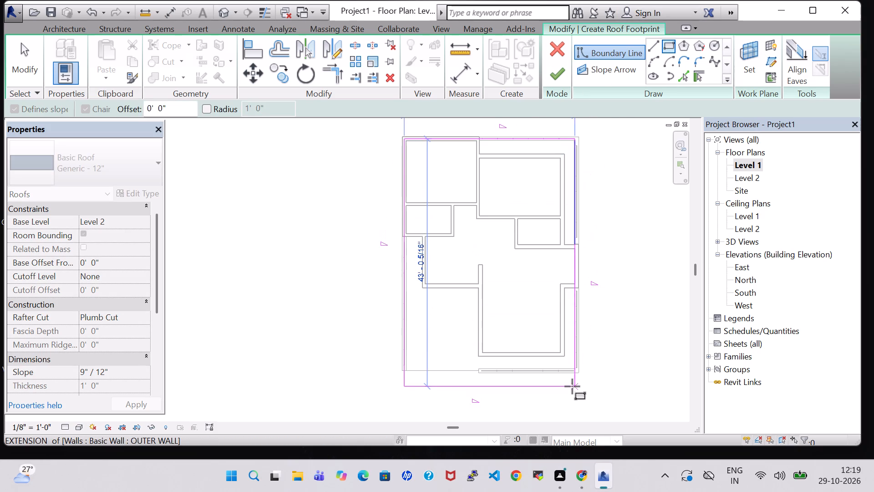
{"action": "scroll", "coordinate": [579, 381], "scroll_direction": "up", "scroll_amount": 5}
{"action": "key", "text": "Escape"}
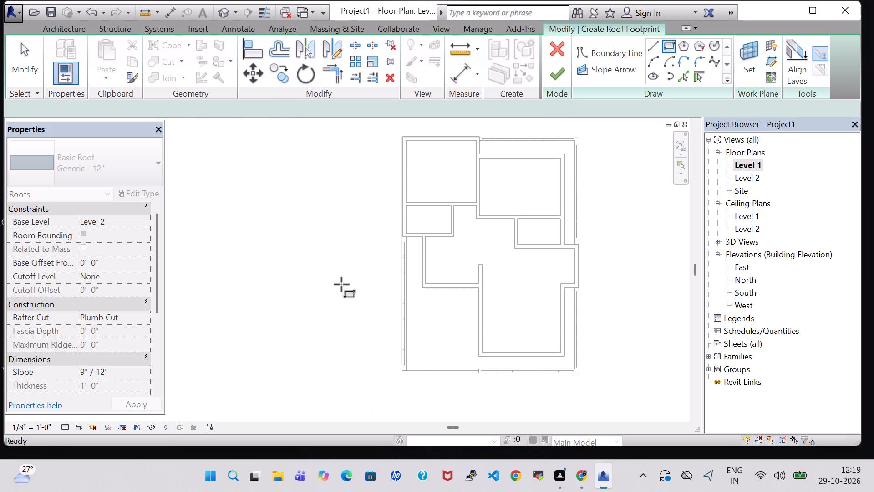
Sketch the roof footprint as a sloped rectangle between the house's outermost northwest and southeast corners, finish the roof and attach the highlighted walls.
{"action": "scroll", "coordinate": [380, 187], "scroll_direction": "up", "scroll_amount": 5}
{"action": "middle_click_drag", "start_coordinate": [380, 185], "coordinate": [347, 237]}
{"action": "scroll", "coordinate": [336, 246], "scroll_direction": "up", "scroll_amount": 4}
{"action": "middle_click_drag", "start_coordinate": [356, 230], "coordinate": [331, 251]}
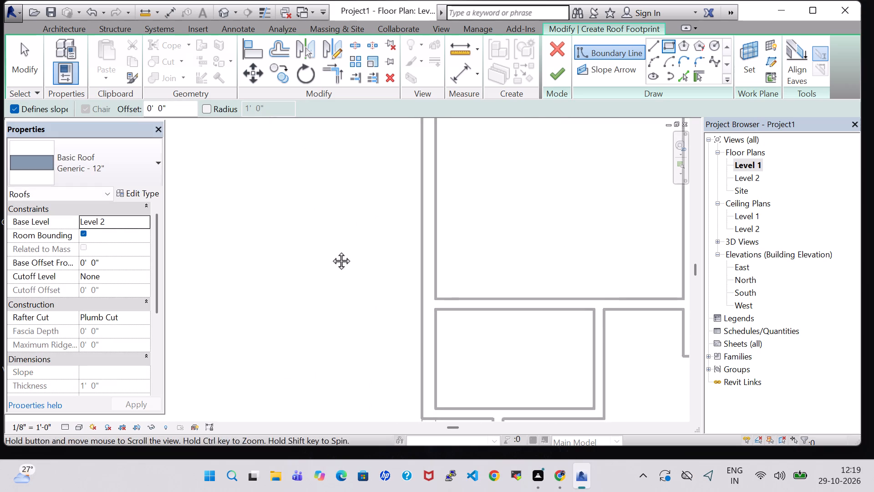
{"action": "middle_click_drag", "start_coordinate": [331, 251], "coordinate": [273, 301]}
{"action": "scroll", "coordinate": [279, 296], "scroll_direction": "down", "scroll_amount": 1}
{"action": "left_click", "coordinate": [339, 150]}
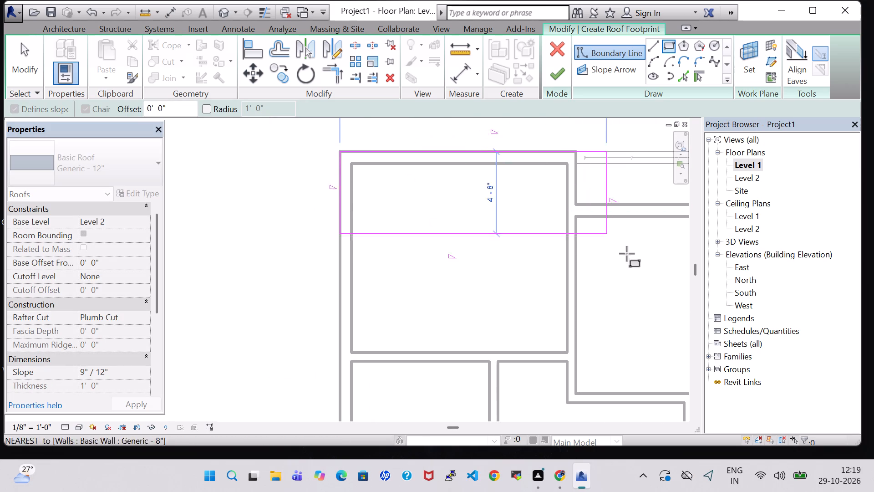
{"action": "middle_click_drag", "start_coordinate": [633, 272], "coordinate": [422, 240]}
{"action": "middle_click", "coordinate": [422, 240]}
{"action": "scroll", "coordinate": [422, 240], "scroll_direction": "down", "scroll_amount": 2}
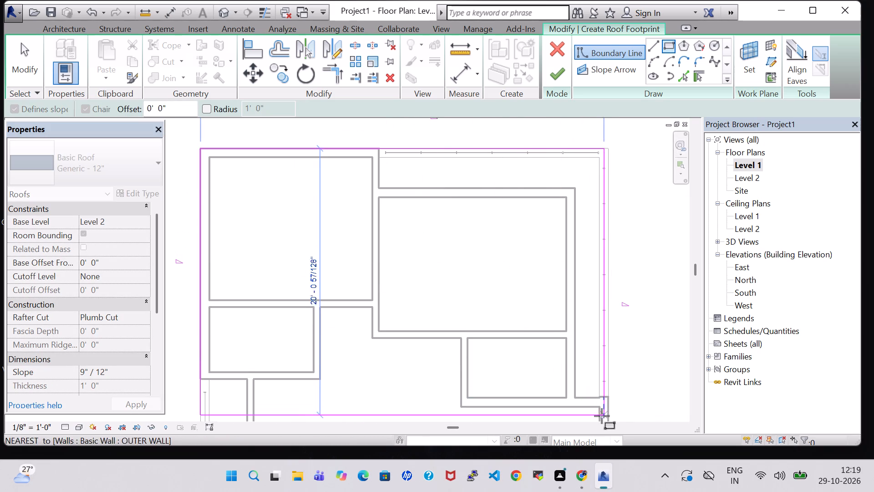
{"action": "middle_click_drag", "start_coordinate": [602, 416], "coordinate": [615, 291]}
{"action": "middle_click_drag", "start_coordinate": [621, 370], "coordinate": [640, 230]}
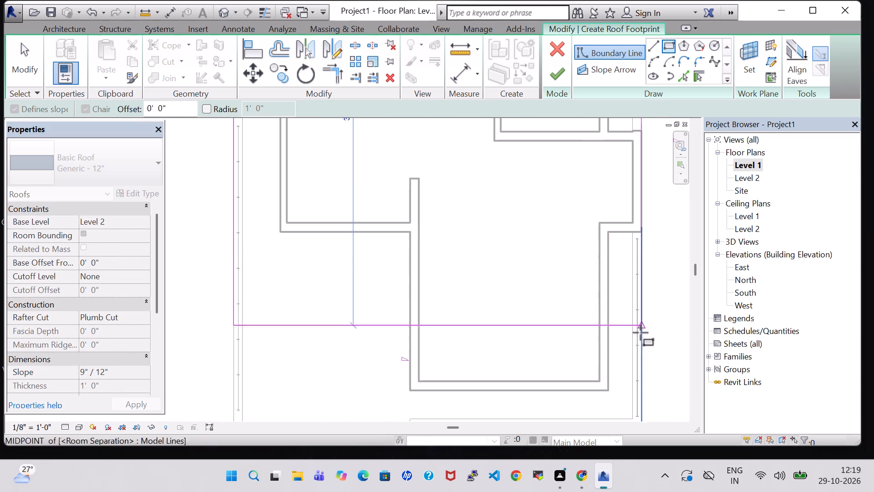
{"action": "middle_click_drag", "start_coordinate": [640, 368], "coordinate": [653, 238]}
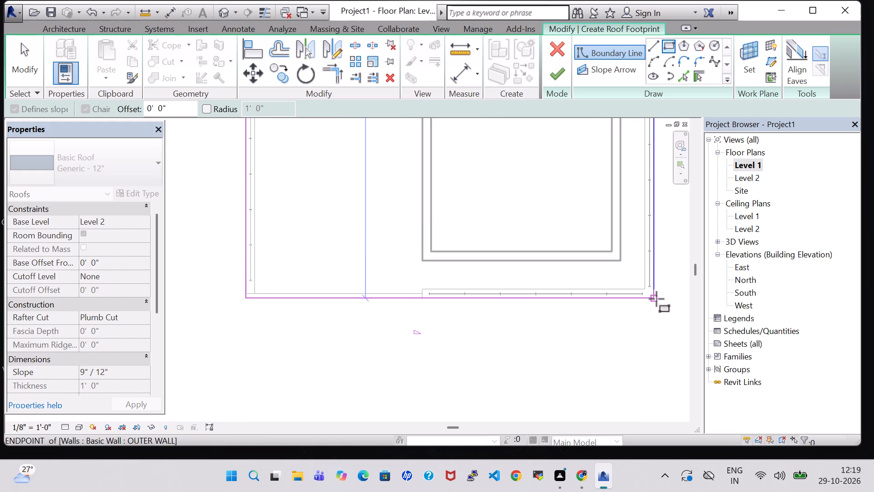
{"action": "left_click", "coordinate": [656, 300]}
{"action": "left_click", "coordinate": [554, 76]}
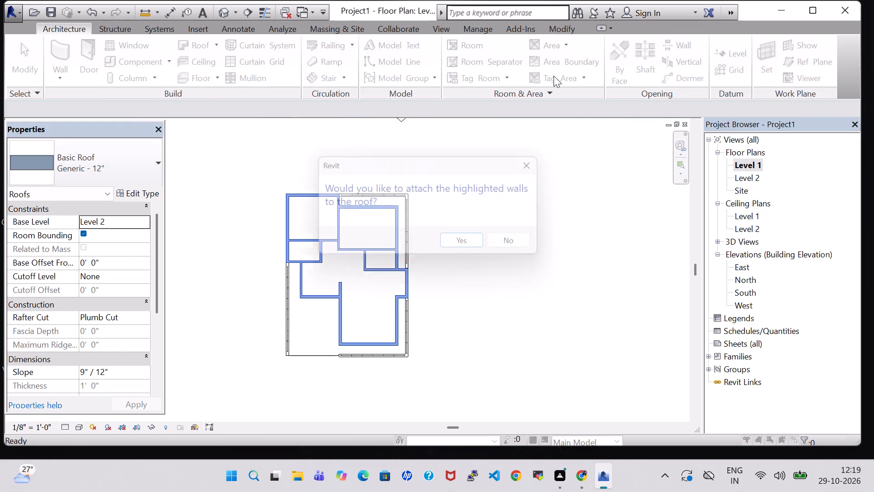
{"action": "left_click", "coordinate": [464, 244]}
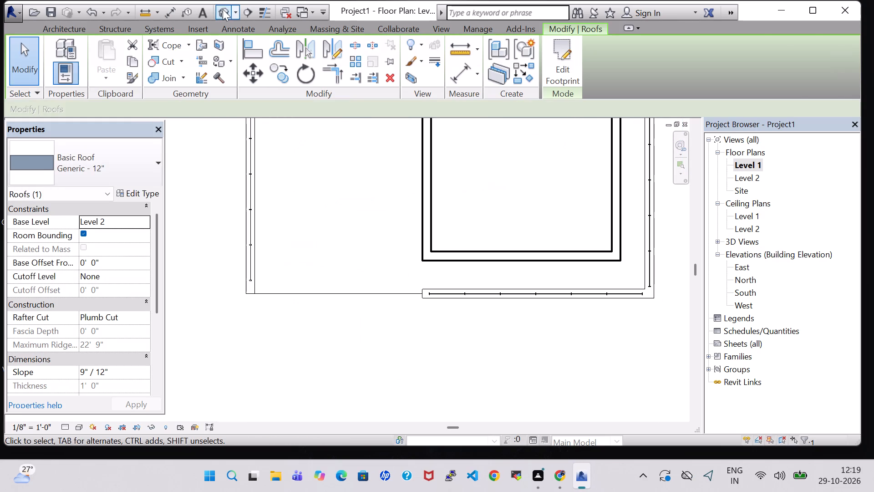
In the 3D view, change the new roof's type to the Wood Rafter 8" - Asphalt Shingle roof.
{"action": "left_click", "coordinate": [223, 9]}
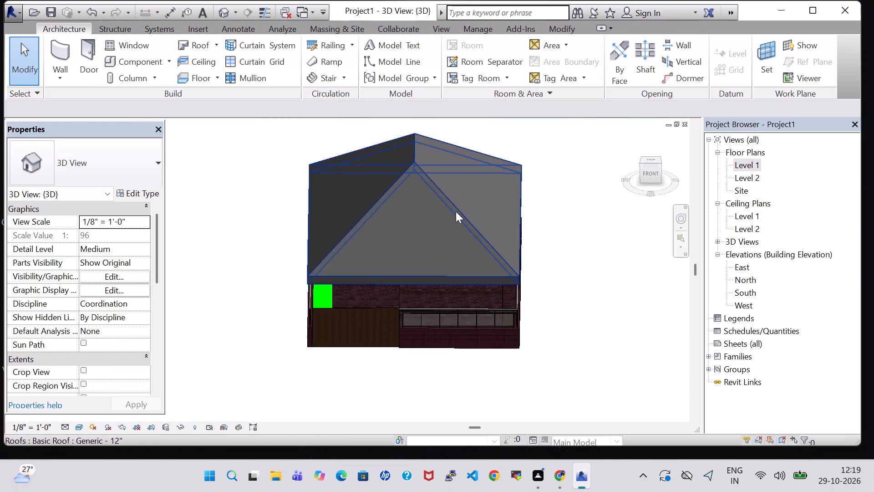
{"action": "left_click", "coordinate": [456, 211]}
{"action": "left_click", "coordinate": [124, 166]}
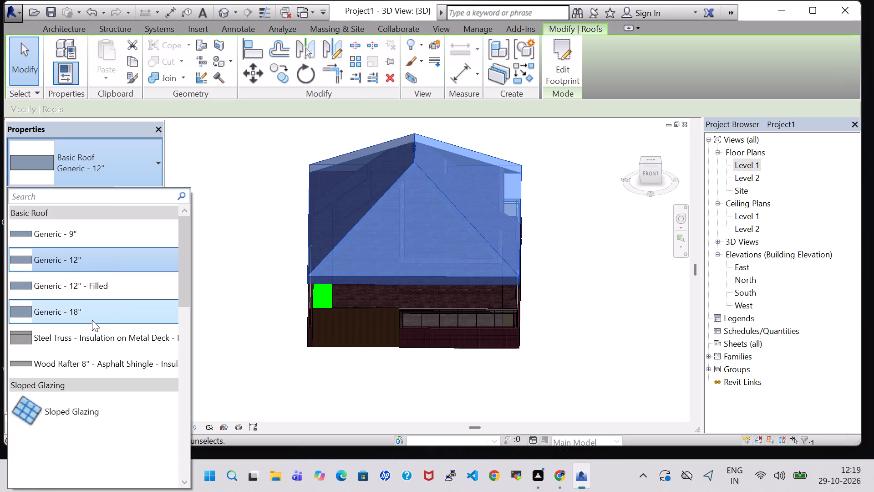
{"action": "left_click", "coordinate": [100, 370]}
{"action": "left_click", "coordinate": [309, 360]}
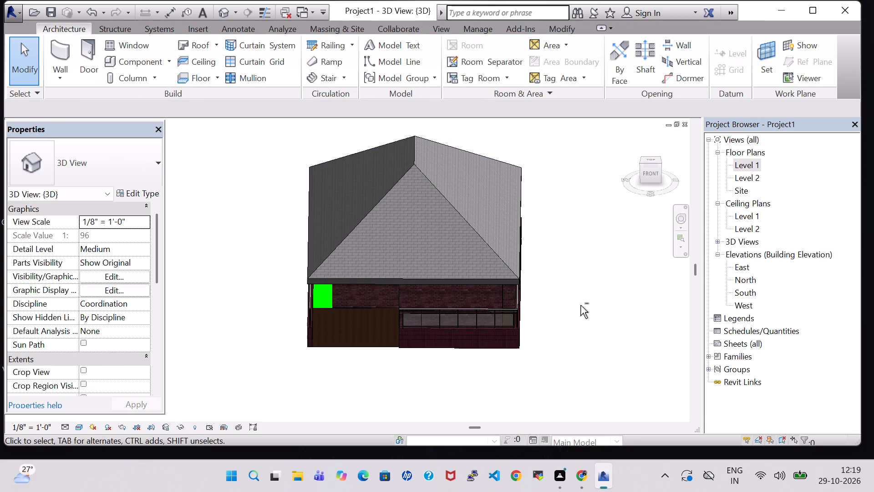
Examine the shingled hip roof and its eaves over the walls and terraces from several sides in 3D.
{"action": "middle_click_drag", "start_coordinate": [580, 305], "coordinate": [580, 228], "text": "shift"}
{"action": "middle_click_drag", "start_coordinate": [575, 239], "coordinate": [540, 249], "text": "shift"}
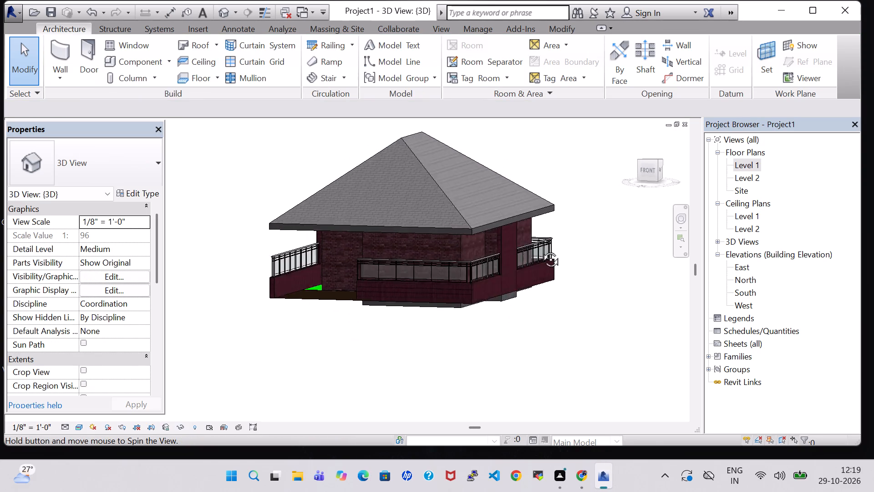
{"action": "middle_click_drag", "start_coordinate": [540, 249], "coordinate": [344, 291], "text": "shift"}
{"action": "middle_click_drag", "start_coordinate": [405, 362], "coordinate": [629, 310]}
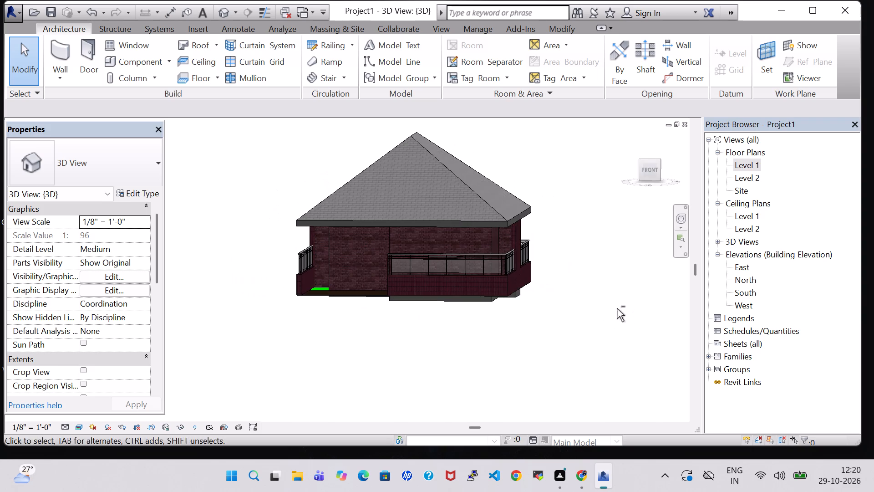
{"action": "scroll", "coordinate": [407, 302], "scroll_direction": "up", "scroll_amount": 6}
{"action": "scroll", "coordinate": [422, 308], "scroll_direction": "down", "scroll_amount": 5}
{"action": "middle_click_drag", "start_coordinate": [424, 312], "coordinate": [426, 318], "text": "shift"}
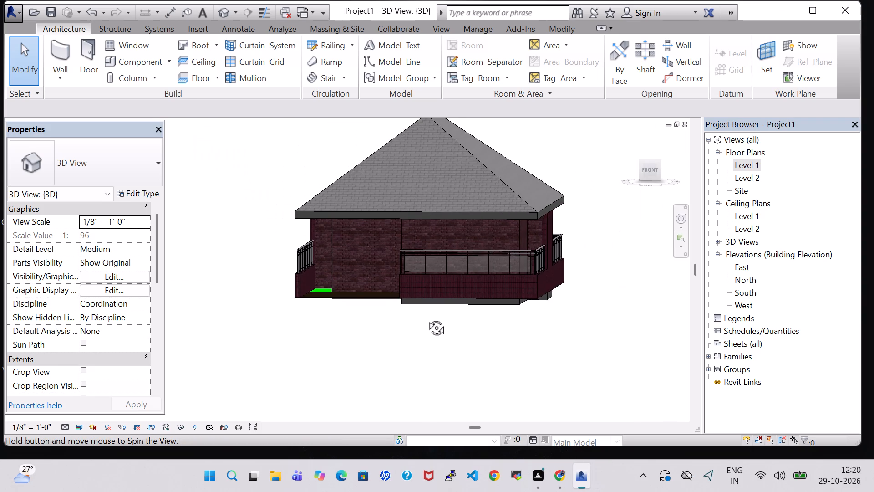
{"action": "middle_click_drag", "start_coordinate": [426, 318], "coordinate": [436, 335], "text": "shift"}
{"action": "middle_click_drag", "start_coordinate": [436, 335], "coordinate": [435, 340], "text": "shift"}
{"action": "middle_click_drag", "start_coordinate": [596, 263], "coordinate": [596, 268], "text": "shift"}
{"action": "middle_click_drag", "start_coordinate": [594, 282], "coordinate": [592, 290], "text": "shift"}
{"action": "middle_click_drag", "start_coordinate": [592, 290], "coordinate": [606, 347]}
{"action": "middle_click_drag", "start_coordinate": [606, 347], "coordinate": [606, 338]}
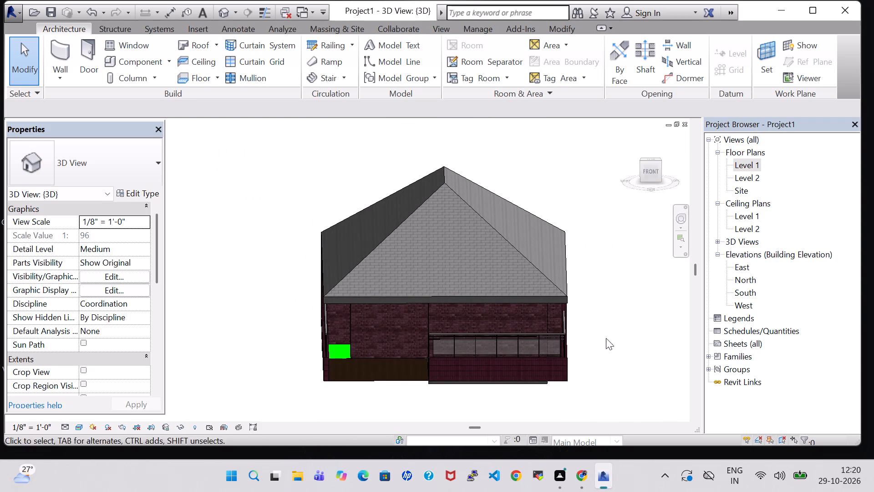
On the Level 1 floor plan, start placing a door of the Single-Flush 30" x 80" type in the house walls.
{"action": "double_click", "coordinate": [759, 163]}
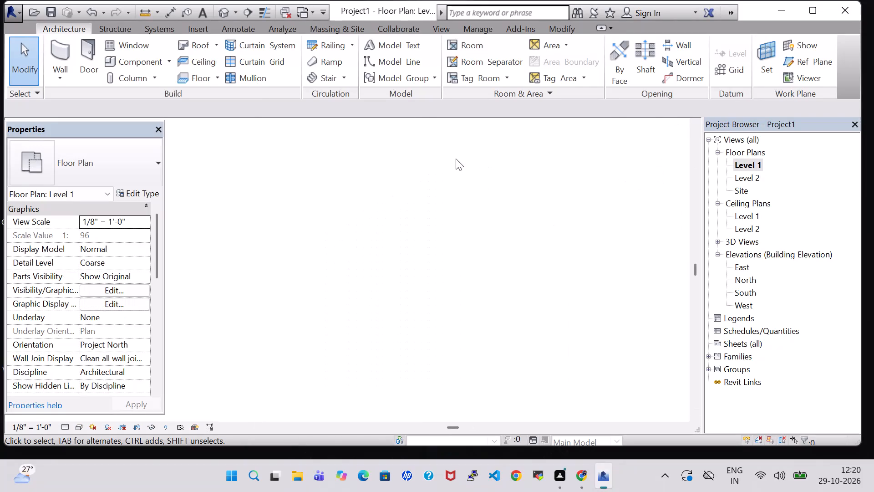
{"action": "scroll", "coordinate": [357, 154], "scroll_direction": "down", "scroll_amount": 2}
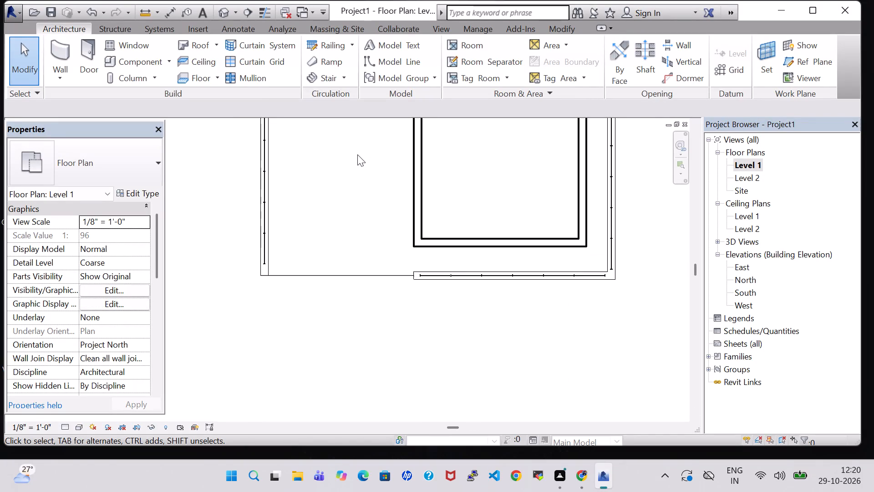
{"action": "scroll", "coordinate": [357, 154], "scroll_direction": "down", "scroll_amount": 4}
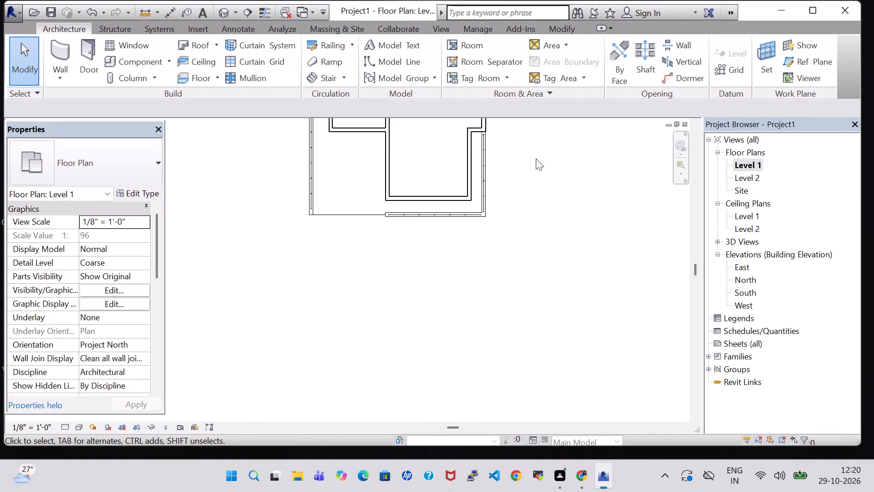
{"action": "middle_click_drag", "start_coordinate": [536, 159], "coordinate": [546, 243]}
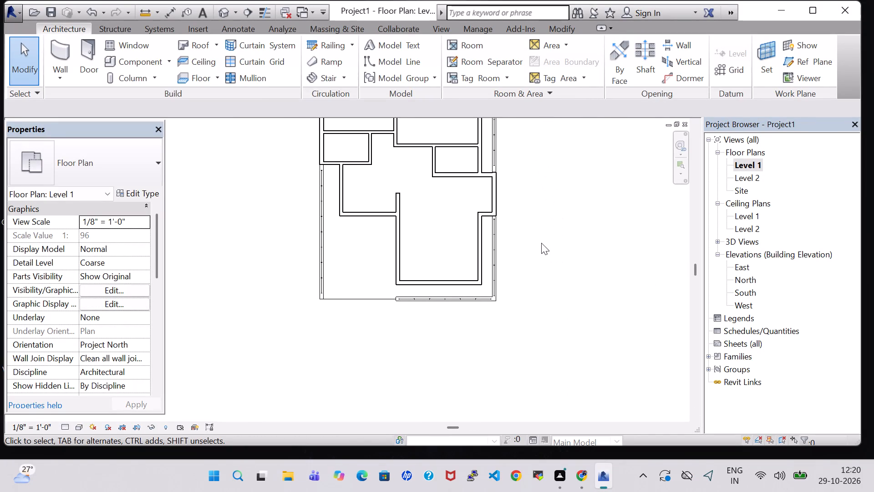
{"action": "scroll", "coordinate": [530, 237], "scroll_direction": "down", "scroll_amount": 1}
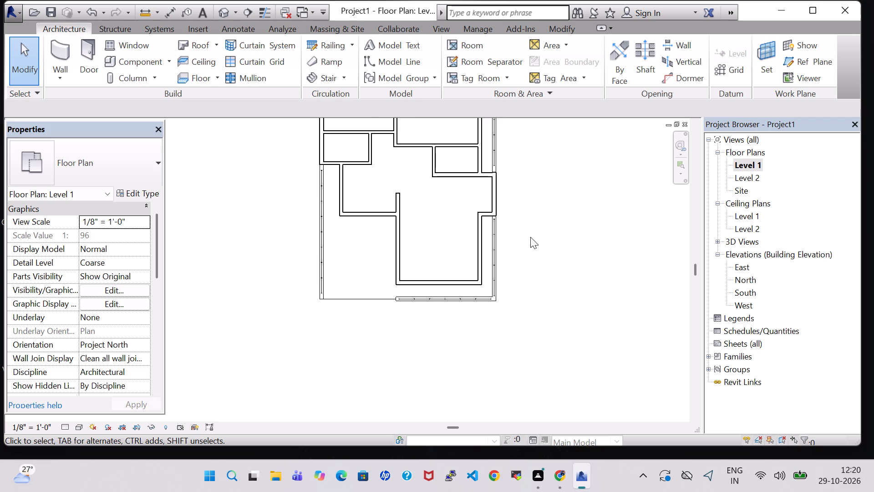
{"action": "scroll", "coordinate": [530, 237], "scroll_direction": "down", "scroll_amount": 2}
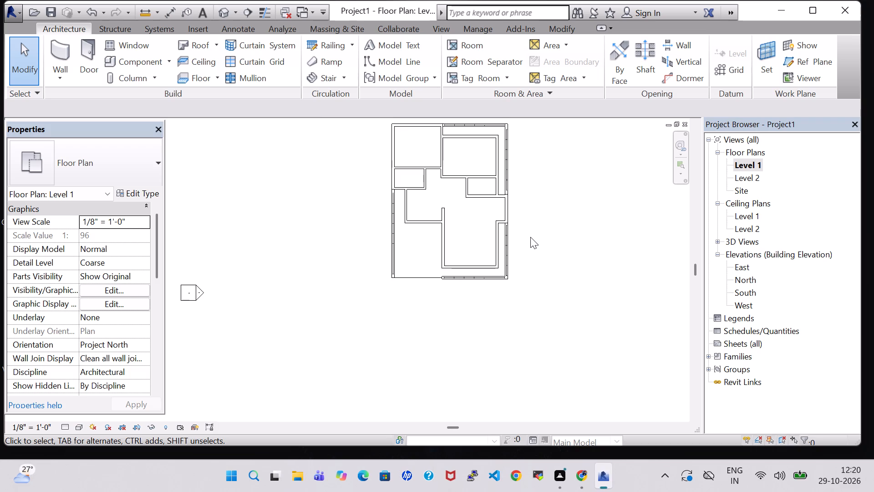
{"action": "scroll", "coordinate": [530, 237], "scroll_direction": "down", "scroll_amount": 1}
{"action": "middle_click_drag", "start_coordinate": [539, 208], "coordinate": [529, 261]}
{"action": "scroll", "coordinate": [526, 258], "scroll_direction": "up", "scroll_amount": 4}
{"action": "middle_click_drag", "start_coordinate": [526, 258], "coordinate": [550, 259]}
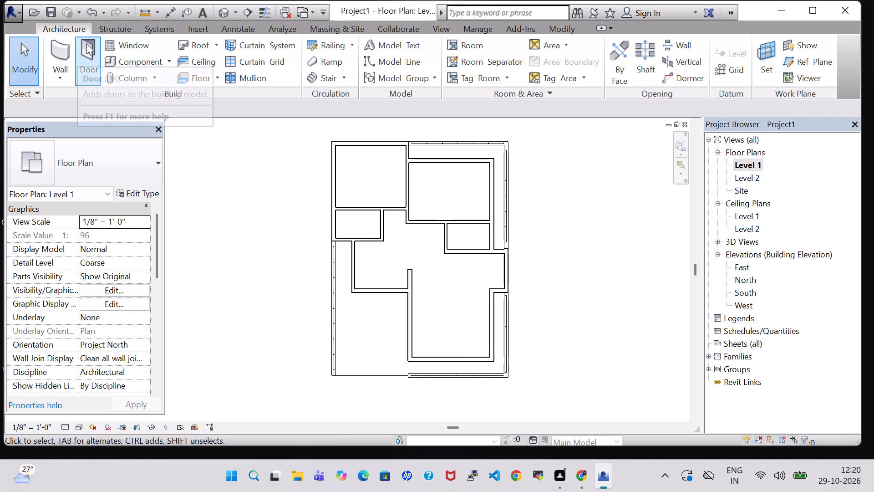
{"action": "left_click", "coordinate": [96, 50]}
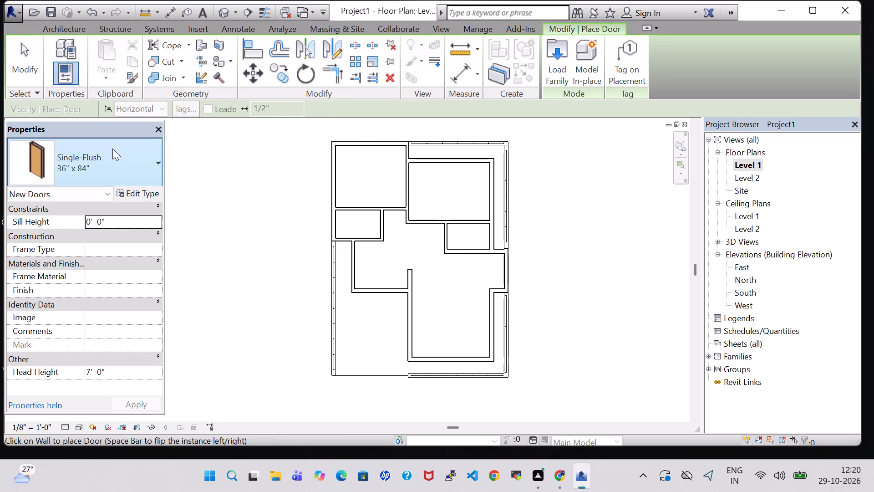
{"action": "left_click", "coordinate": [112, 149]}
{"action": "left_click", "coordinate": [79, 239]}
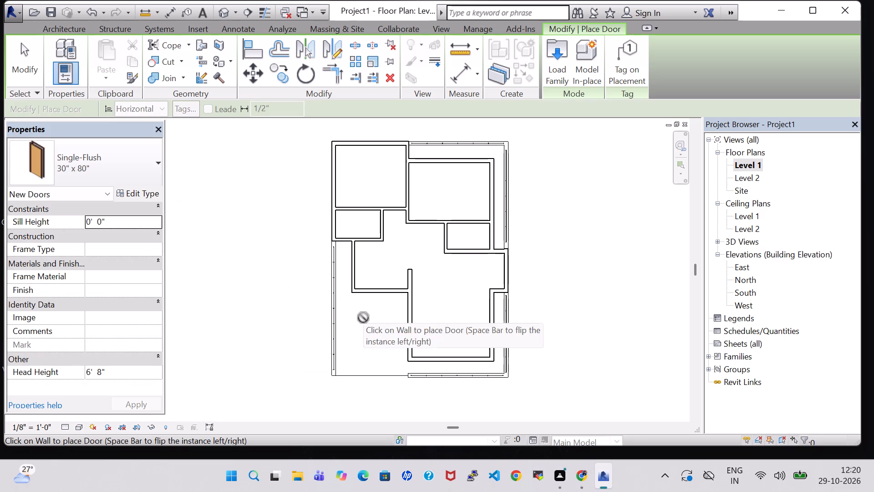
{"action": "scroll", "coordinate": [363, 318], "scroll_direction": "up", "scroll_amount": 4}
{"action": "middle_click_drag", "start_coordinate": [531, 266], "coordinate": [463, 270]}
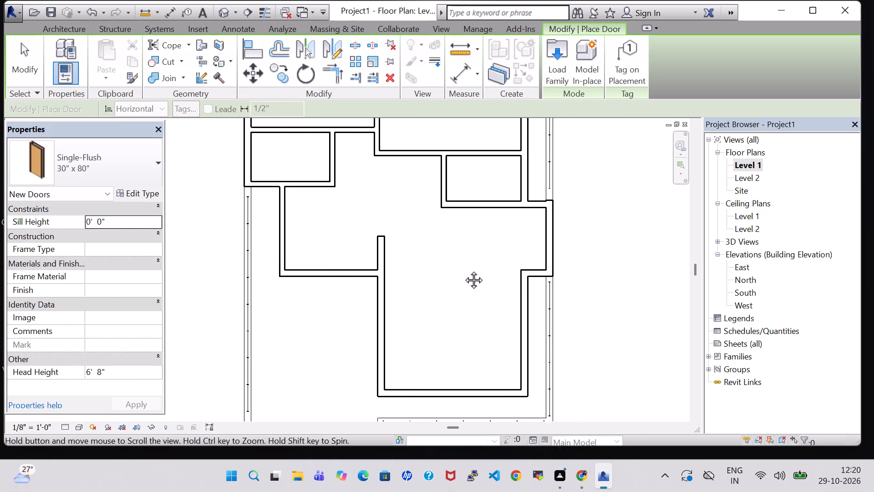
{"action": "middle_click_drag", "start_coordinate": [463, 270], "coordinate": [463, 270]}
{"action": "scroll", "coordinate": [463, 270], "scroll_direction": "down", "scroll_amount": 3}
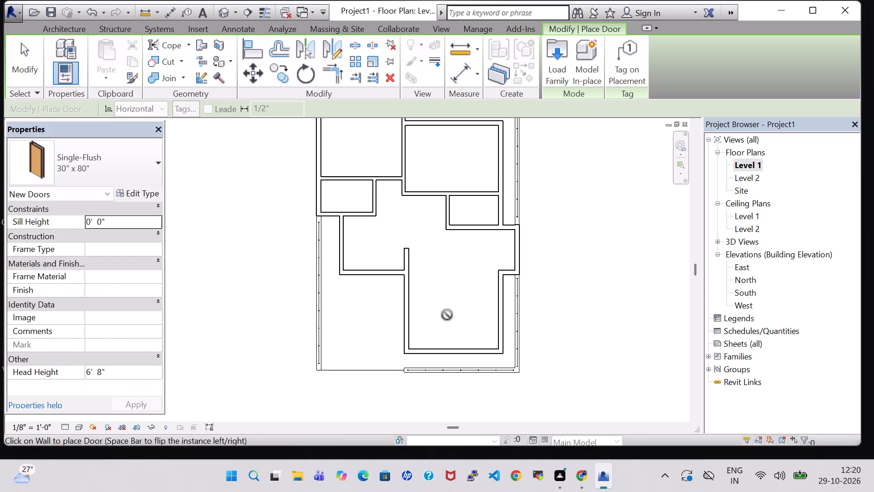
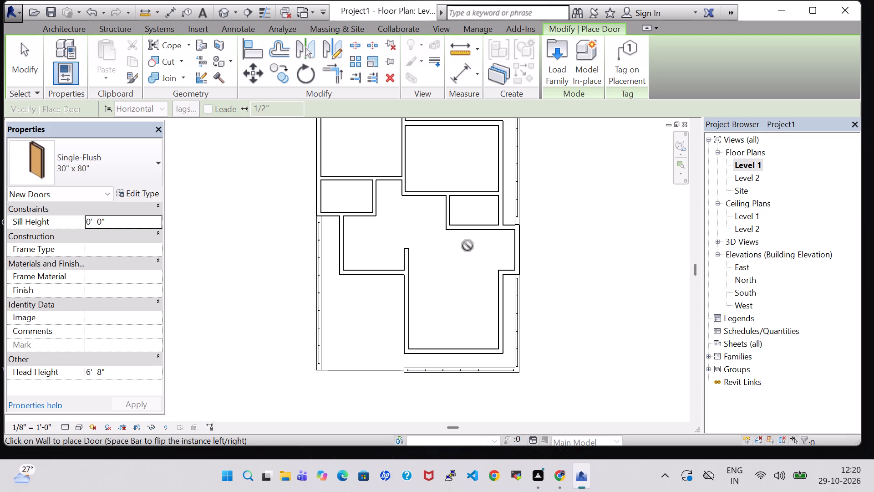
Place Single-Flush 30" x 80" doors in the small east room's north wall and the small west room's east wall, swinging into those rooms.
{"action": "middle_click_drag", "start_coordinate": [464, 273], "coordinate": [454, 308]}
{"action": "scroll", "coordinate": [435, 250], "scroll_direction": "up", "scroll_amount": 3}
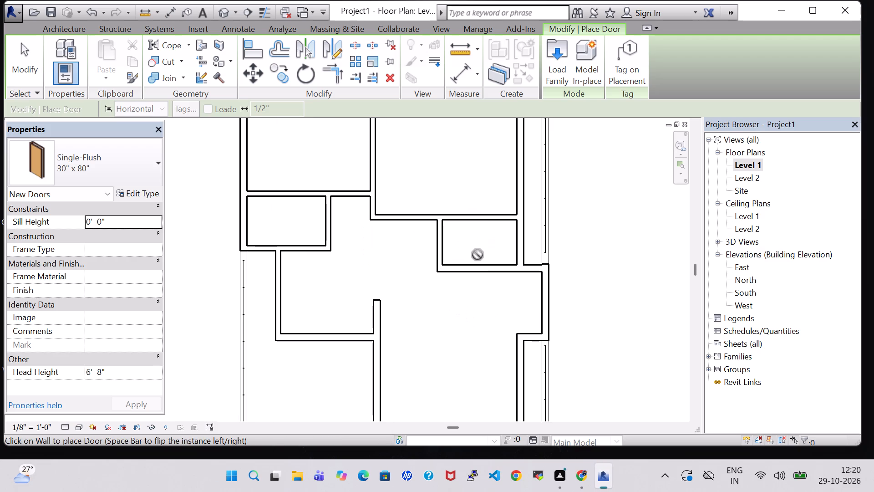
{"action": "left_click", "coordinate": [457, 218]}
{"action": "scroll", "coordinate": [496, 267], "scroll_direction": "down", "scroll_amount": 2}
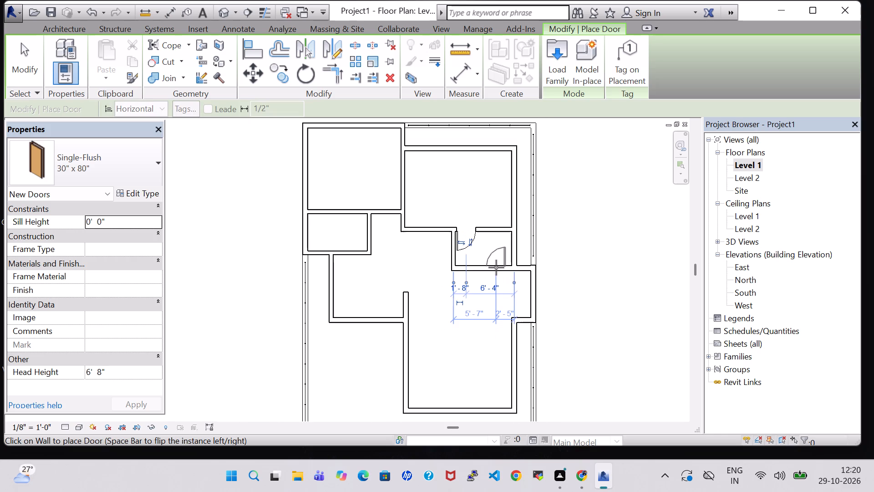
{"action": "middle_click_drag", "start_coordinate": [496, 267], "coordinate": [544, 329]}
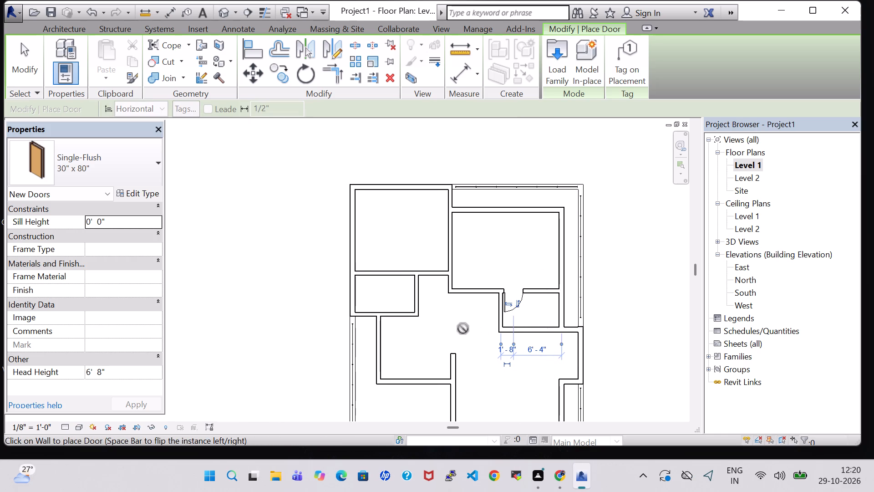
{"action": "key", "text": "space"}
{"action": "left_click", "coordinate": [415, 302]}
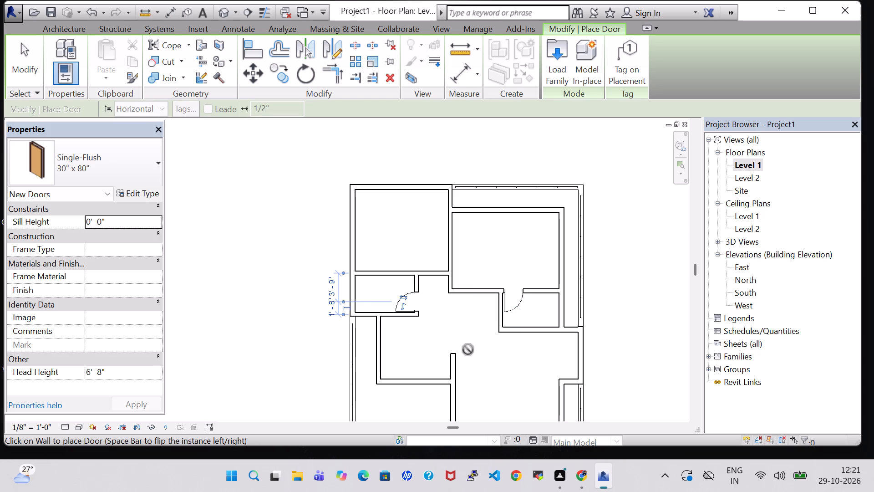
{"action": "key", "text": "Escape"}
{"action": "key", "text": "Escape"}
Load the residential Door-Exterior-Double-Full Glass-Wood_Clad family in the 60" x 80" type for door placement.
{"action": "scroll", "coordinate": [468, 349], "scroll_direction": "down", "scroll_amount": 2}
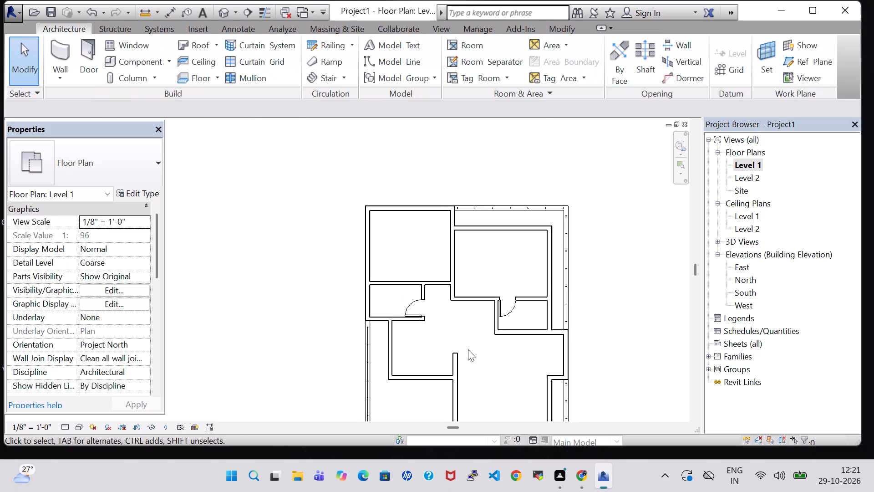
{"action": "left_click", "coordinate": [75, 63]}
{"action": "left_click", "coordinate": [80, 63]}
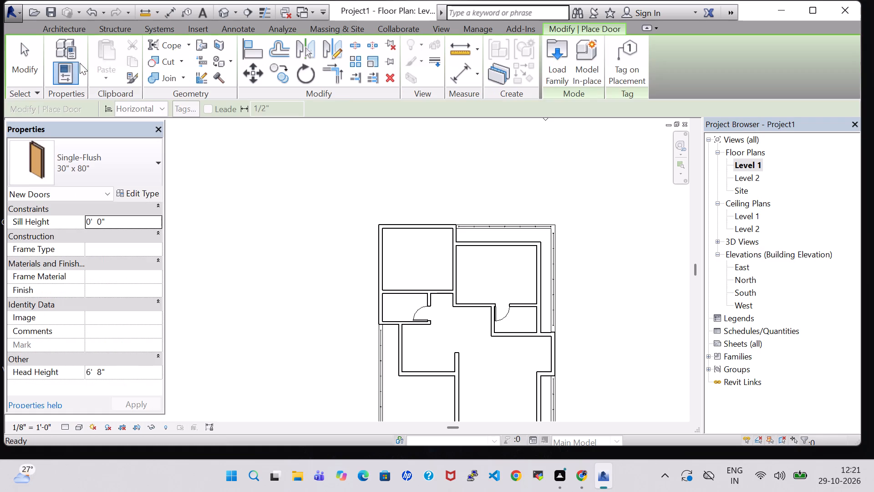
{"action": "left_click", "coordinate": [559, 59]}
{"action": "scroll", "coordinate": [546, 197], "scroll_direction": "down", "scroll_amount": 1}
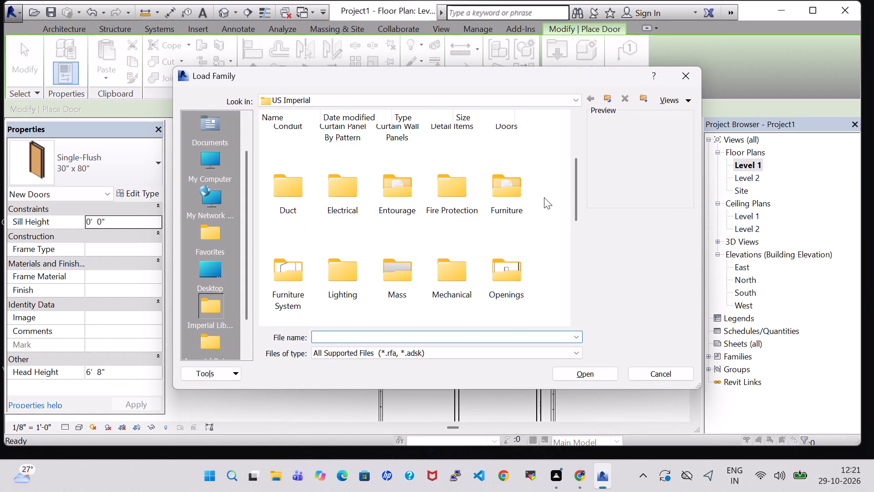
{"action": "scroll", "coordinate": [515, 190], "scroll_direction": "up", "scroll_amount": 1}
{"action": "double_click", "coordinate": [514, 222]}
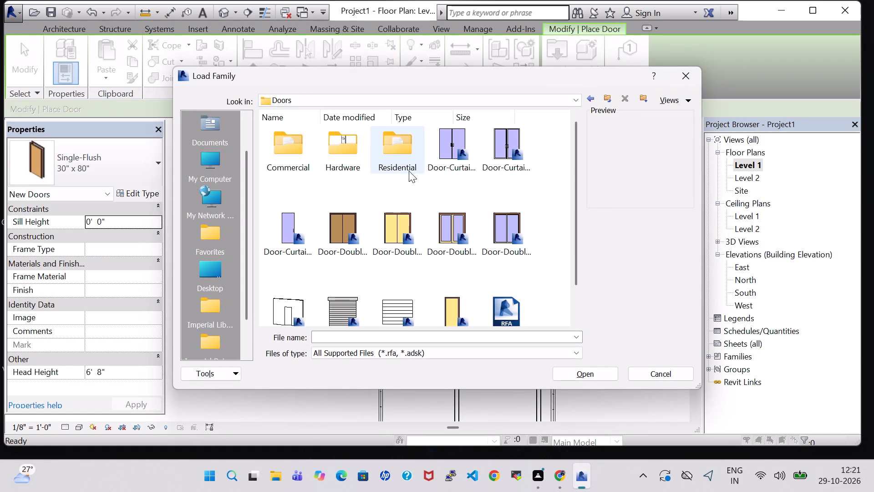
{"action": "double_click", "coordinate": [403, 164]}
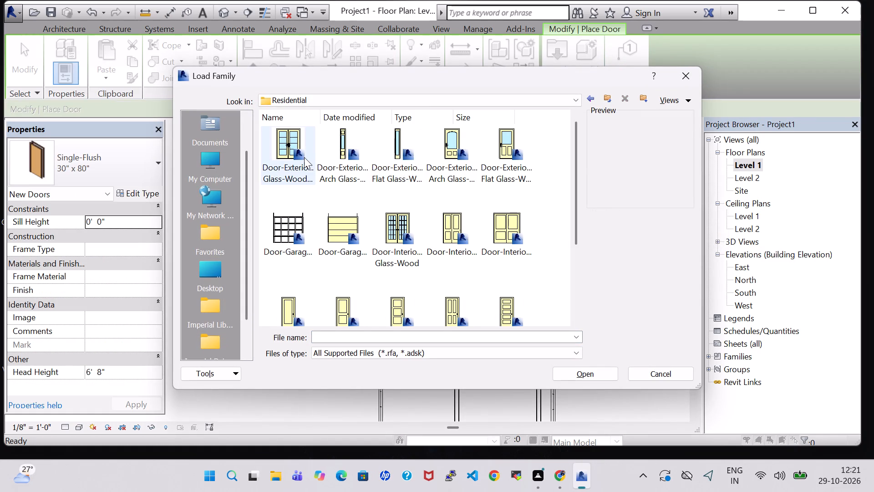
{"action": "left_click", "coordinate": [304, 157]}
{"action": "left_click", "coordinate": [595, 378]}
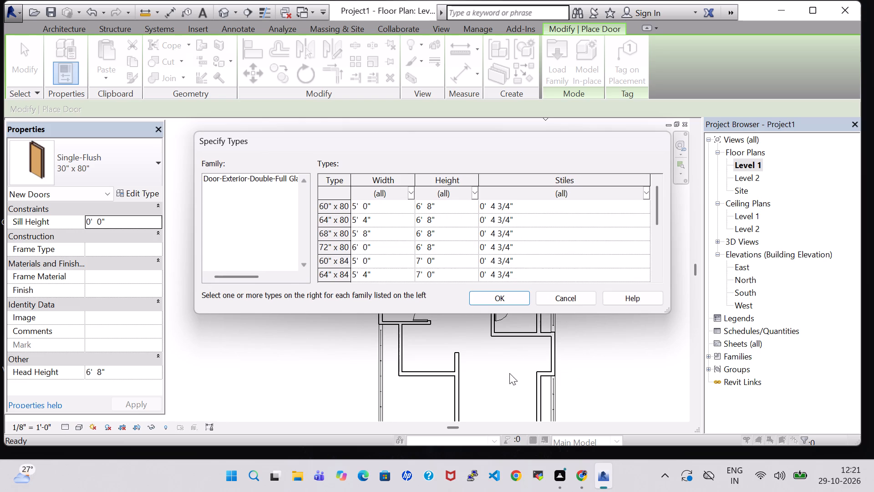
{"action": "left_click", "coordinate": [345, 207]}
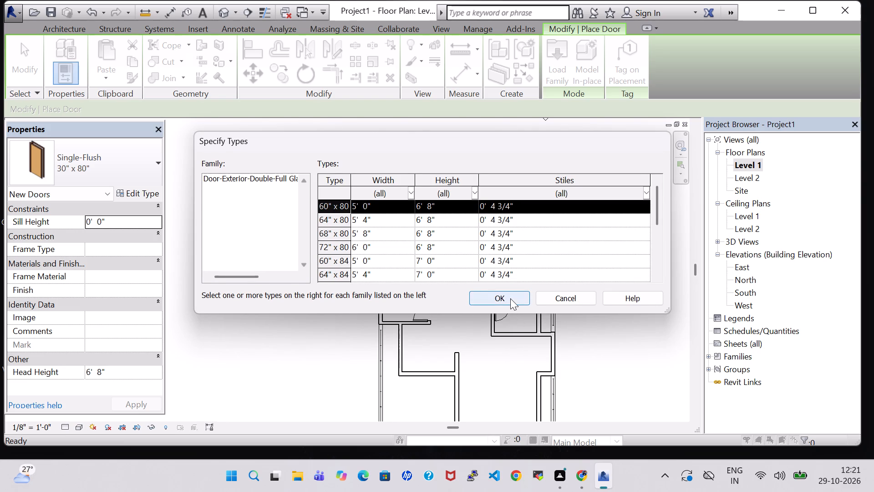
{"action": "left_click", "coordinate": [510, 298]}
Place the double glass door in the south room's west wall, opening inward, about 3'-6" from the wall junction to its north.
{"action": "middle_click_drag", "start_coordinate": [499, 376], "coordinate": [529, 318]}
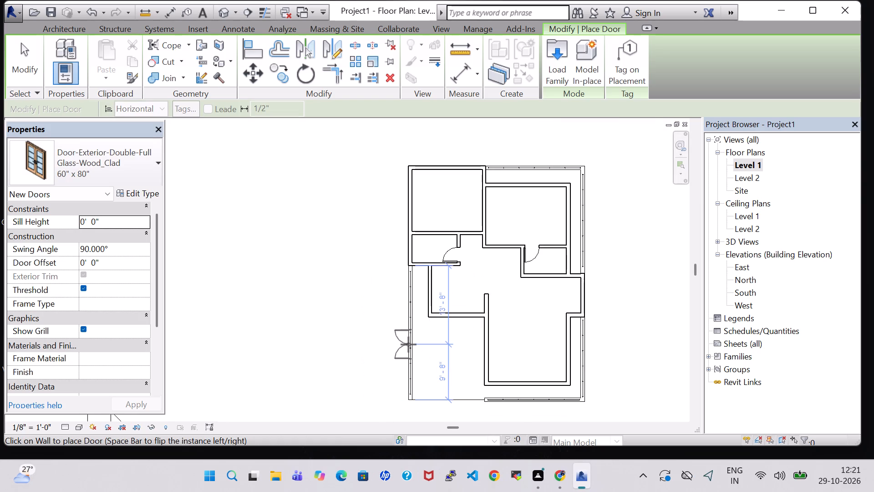
{"action": "scroll", "coordinate": [408, 344], "scroll_direction": "up", "scroll_amount": 3}
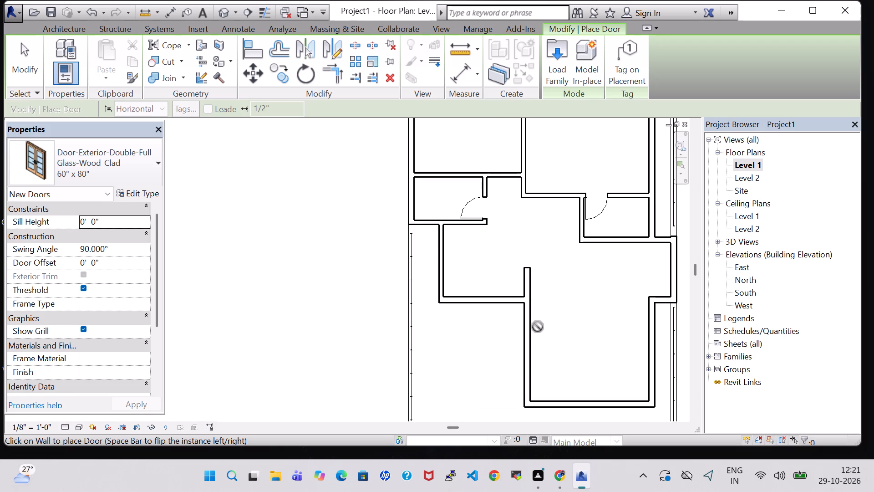
{"action": "left_click", "coordinate": [532, 330]}
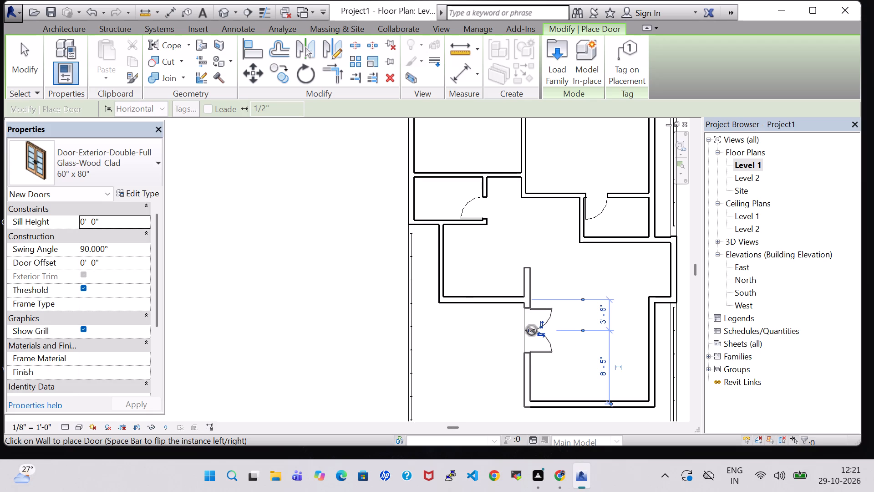
{"action": "scroll", "coordinate": [532, 330], "scroll_direction": "down", "scroll_amount": 6}
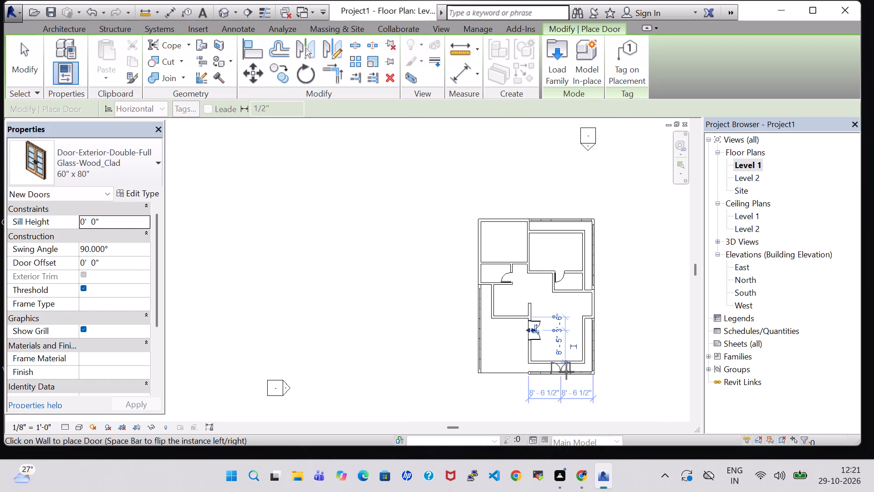
{"action": "key", "text": "Escape"}
{"action": "key", "text": "Escape"}
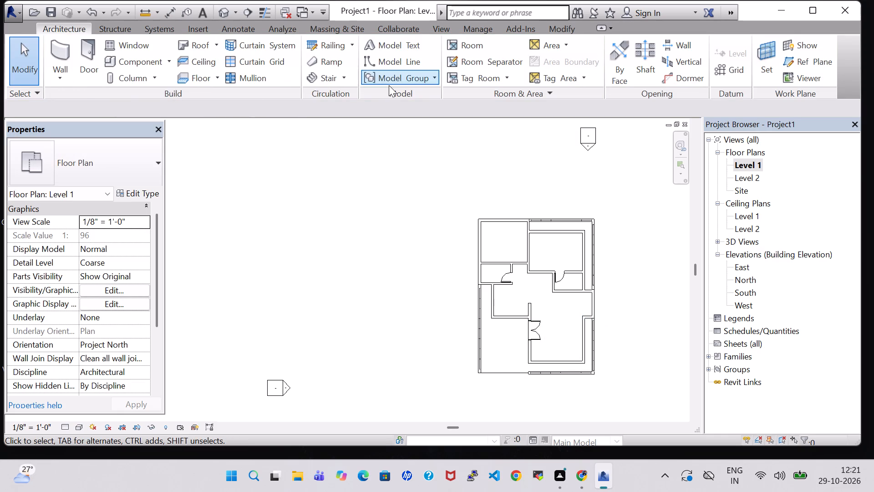
Load the residential Door-Exterior-Single-Entry-Half Arch Glass family in the 30" x 80" type for door placement.
{"action": "left_click", "coordinate": [86, 61]}
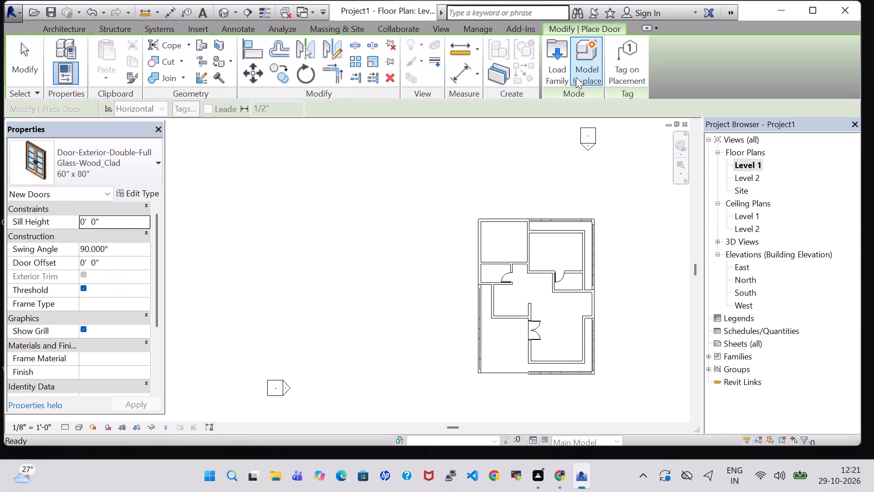
{"action": "left_click", "coordinate": [552, 72]}
{"action": "scroll", "coordinate": [542, 209], "scroll_direction": "down", "scroll_amount": 1}
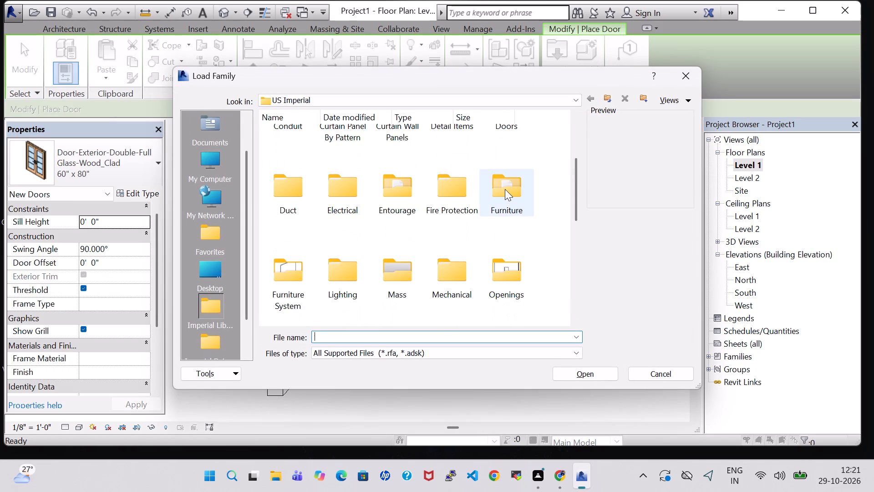
{"action": "scroll", "coordinate": [505, 189], "scroll_direction": "up", "scroll_amount": 1}
{"action": "double_click", "coordinate": [511, 222]}
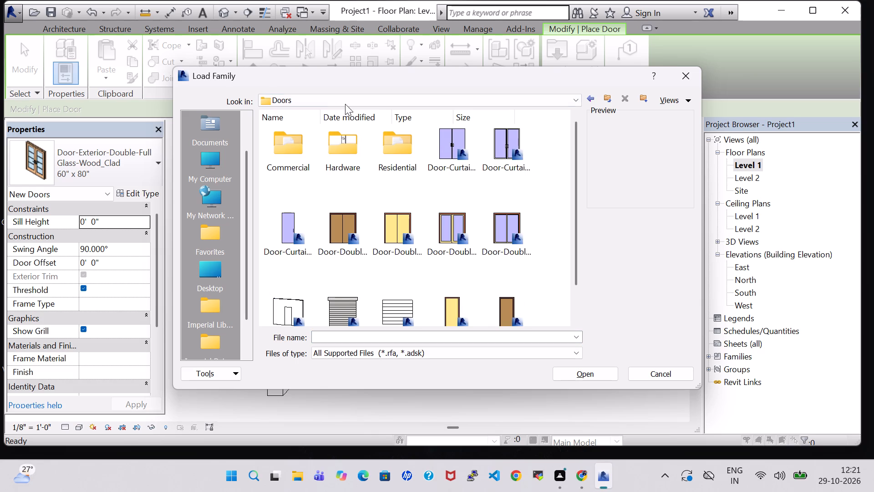
{"action": "double_click", "coordinate": [396, 154]}
{"action": "left_click", "coordinate": [450, 158]}
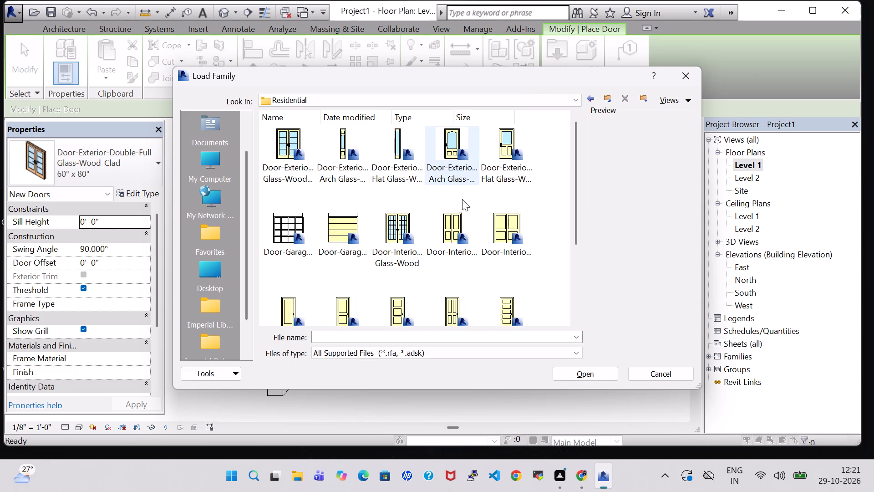
{"action": "left_click", "coordinate": [588, 380]}
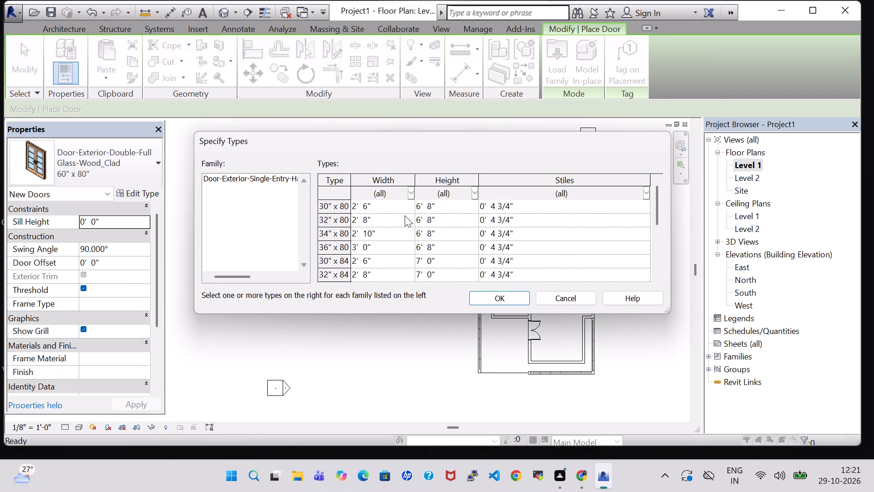
{"action": "left_click", "coordinate": [403, 213]}
{"action": "left_click", "coordinate": [509, 295]}
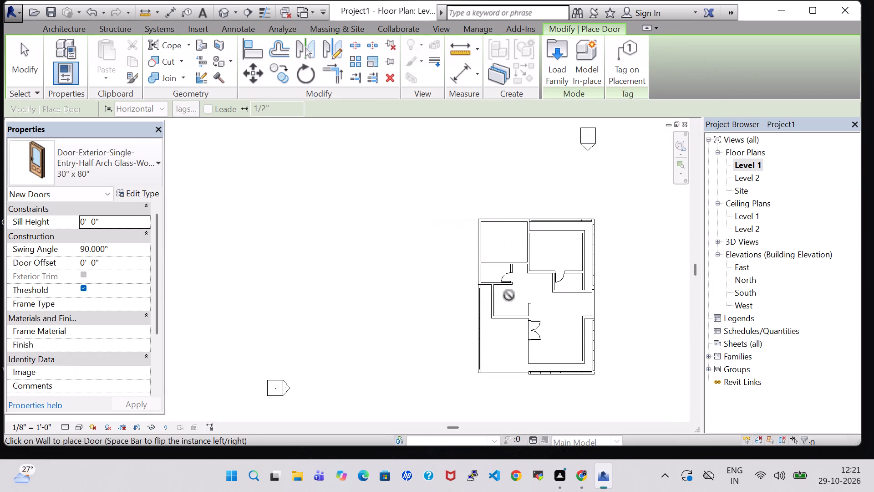
Place half arch glass doors in the two large north rooms' south walls, beside their shared wall, swinging into the rooms and hinged on that side.
{"action": "scroll", "coordinate": [509, 295], "scroll_direction": "up", "scroll_amount": 5}
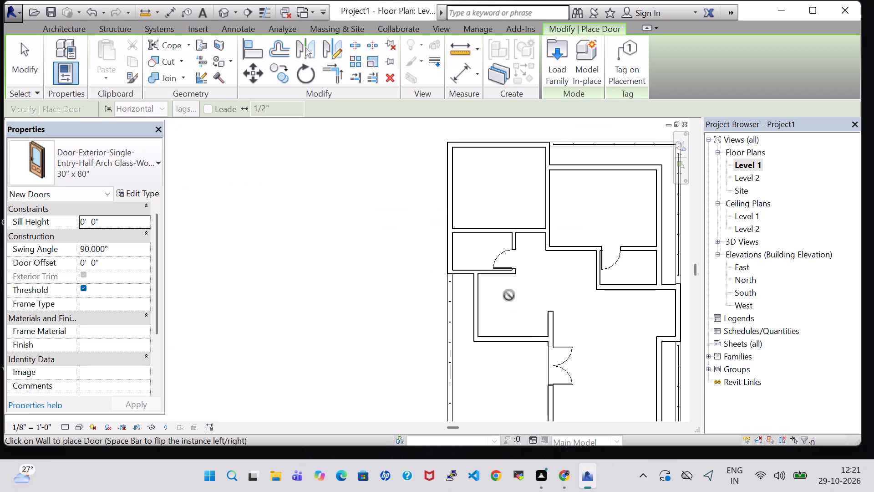
{"action": "scroll", "coordinate": [509, 295], "scroll_direction": "up", "scroll_amount": 2}
{"action": "middle_click_drag", "start_coordinate": [515, 301], "coordinate": [493, 353]}
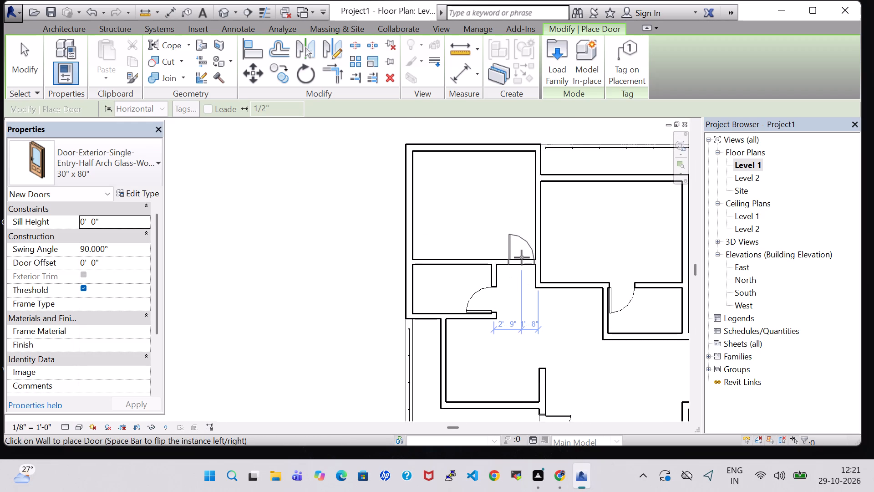
{"action": "key", "text": "space"}
{"action": "left_click", "coordinate": [522, 257]}
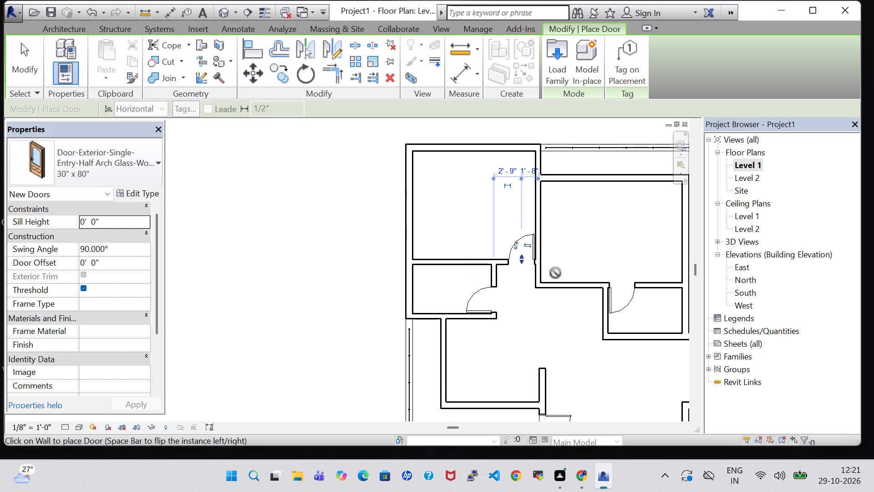
{"action": "key", "text": "space"}
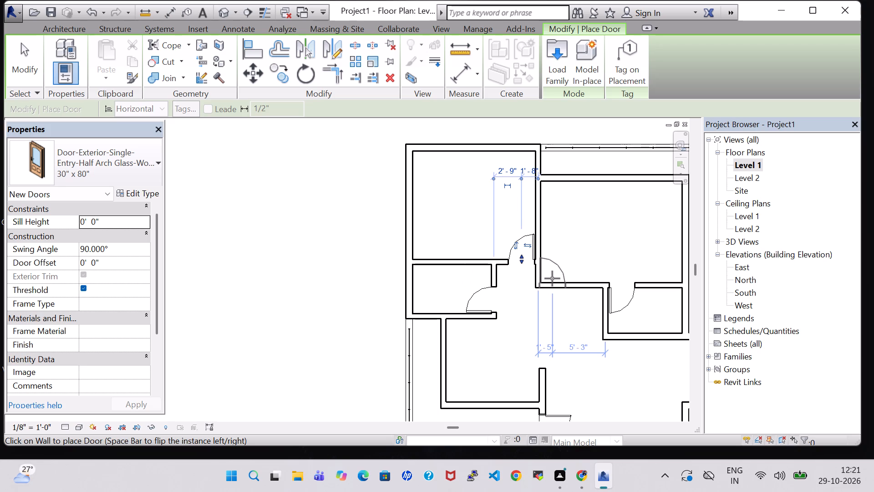
{"action": "left_click", "coordinate": [554, 279]}
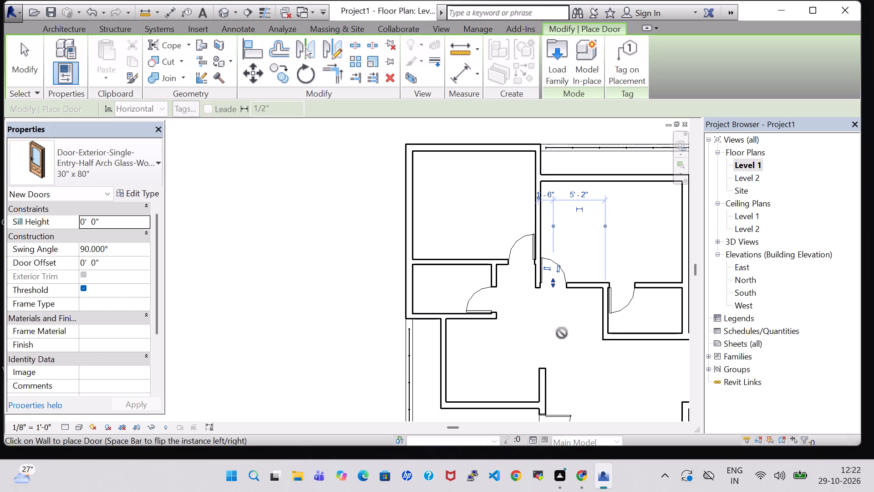
{"action": "key", "text": "Escape"}
{"action": "key", "text": "Escape"}
Load the residential Door-Interior-Single-Full Glass-Wood family in the 18" x 80" type for door placement.
{"action": "scroll", "coordinate": [562, 333], "scroll_direction": "down", "scroll_amount": 3}
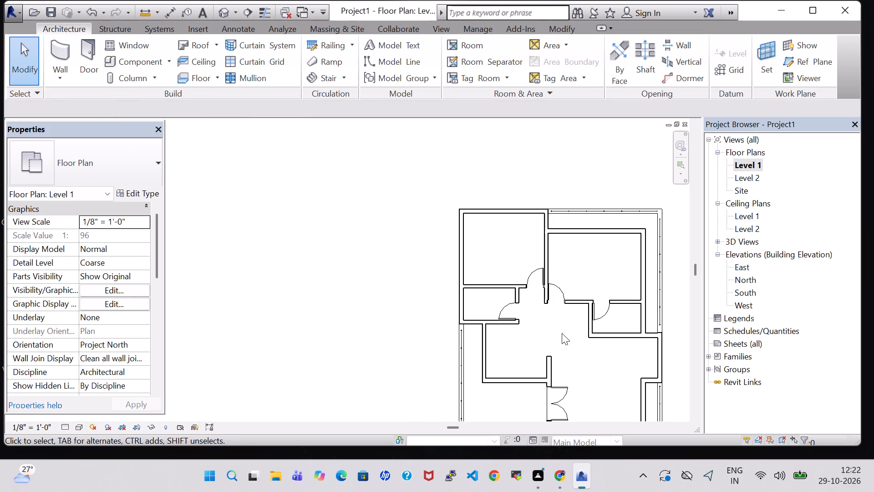
{"action": "scroll", "coordinate": [559, 242], "scroll_direction": "down", "scroll_amount": 2}
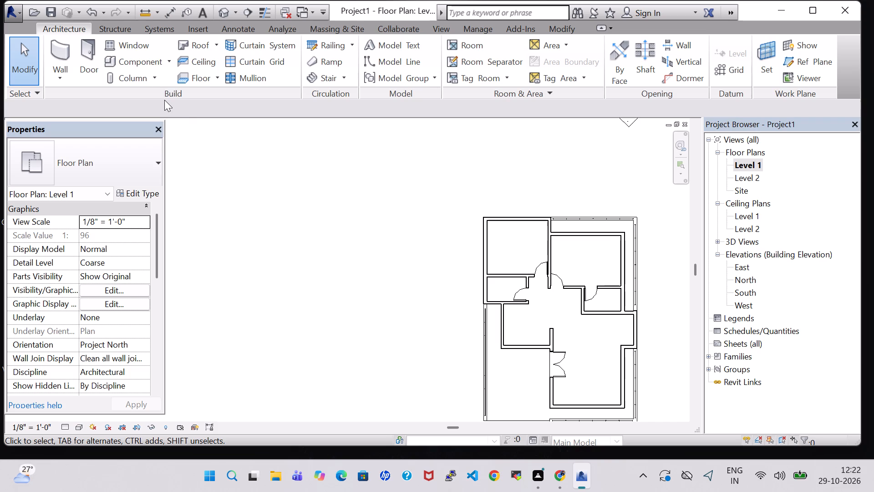
{"action": "left_click", "coordinate": [85, 58]}
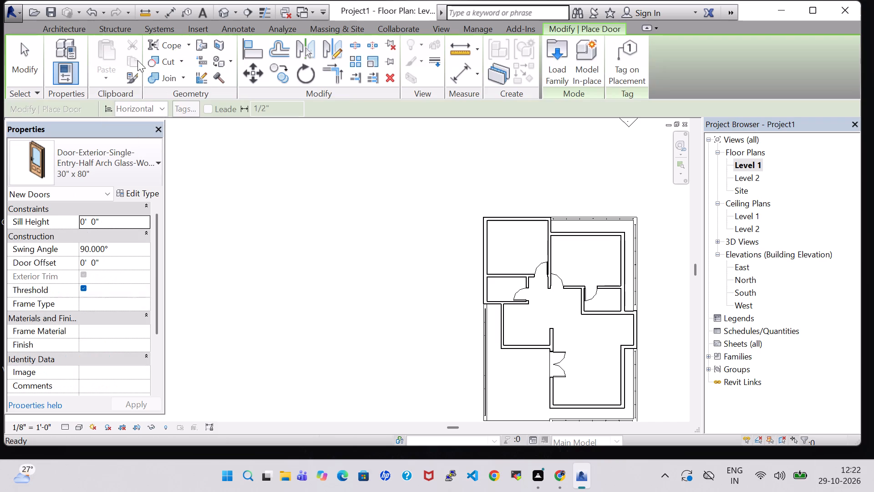
{"action": "left_click", "coordinate": [556, 76]}
{"action": "scroll", "coordinate": [553, 185], "scroll_direction": "down", "scroll_amount": 1}
{"action": "scroll", "coordinate": [518, 190], "scroll_direction": "up", "scroll_amount": 1}
{"action": "double_click", "coordinate": [518, 213]}
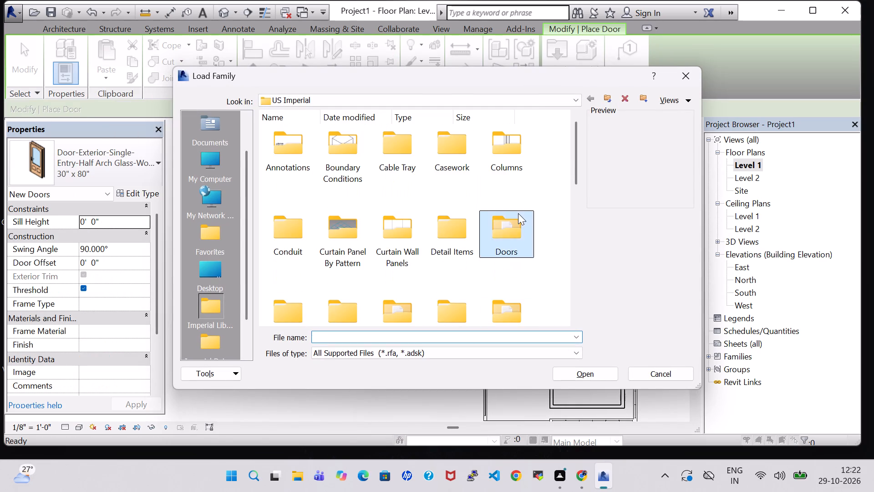
{"action": "double_click", "coordinate": [384, 164]}
{"action": "scroll", "coordinate": [447, 206], "scroll_direction": "down", "scroll_amount": 3}
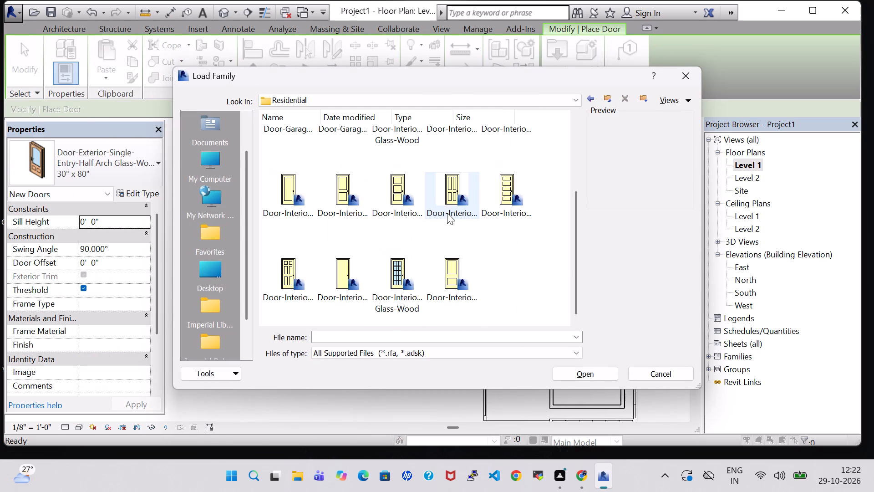
{"action": "left_click", "coordinate": [416, 261]}
{"action": "left_click", "coordinate": [603, 375]}
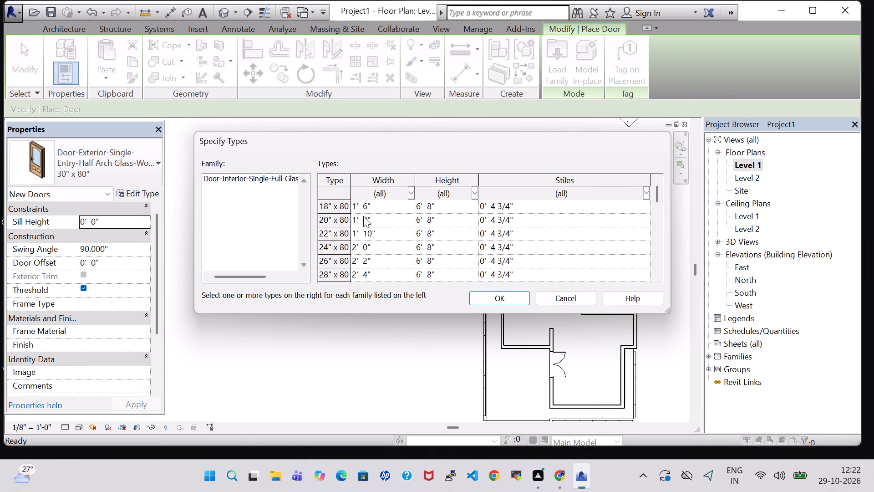
{"action": "left_click", "coordinate": [356, 204]}
{"action": "left_click", "coordinate": [514, 293]}
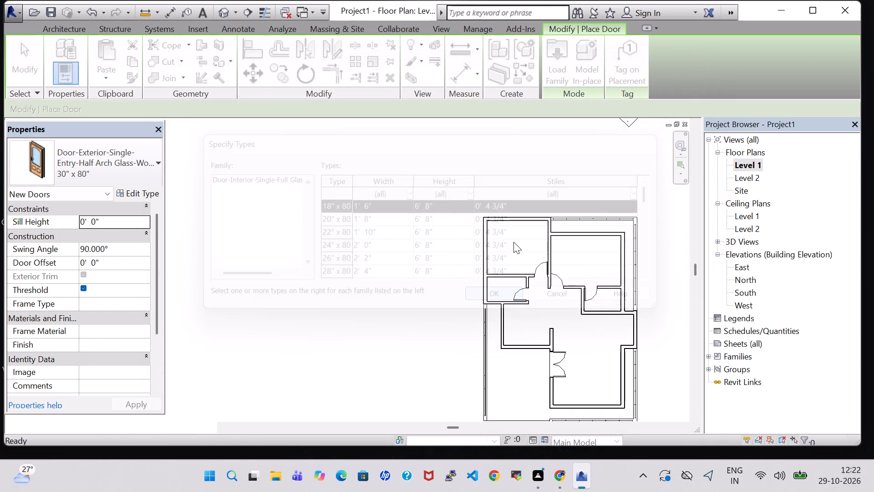
Place the full glass door in the northeast room's north wall, about 1'-3" from its west corner, swinging out to the terrace.
{"action": "scroll", "coordinate": [513, 242], "scroll_direction": "up", "scroll_amount": 4}
{"action": "scroll", "coordinate": [600, 232], "scroll_direction": "up", "scroll_amount": 5}
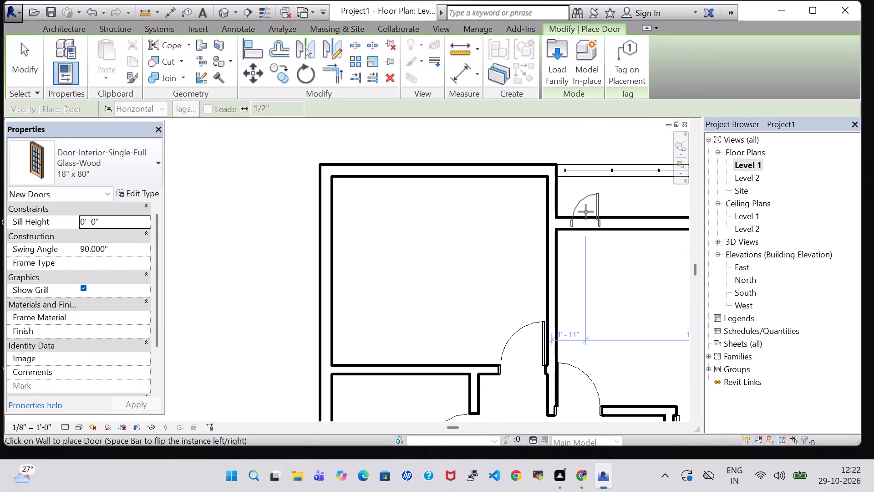
{"action": "key", "text": "space"}
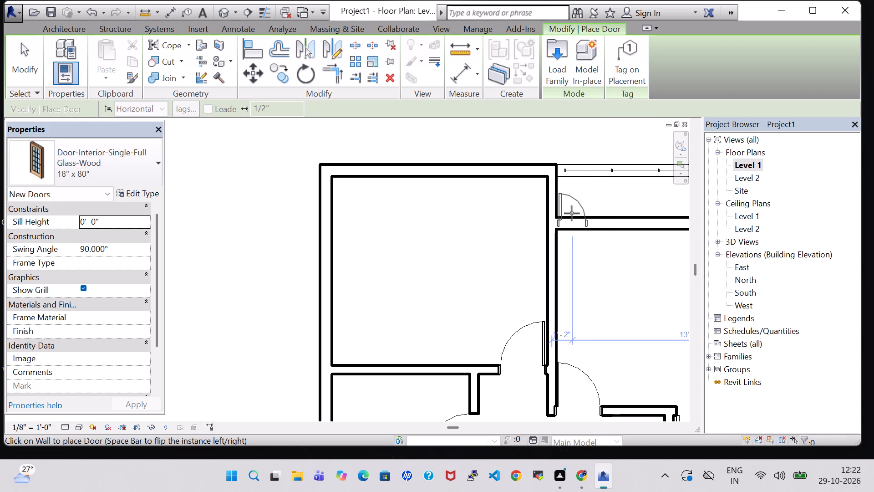
{"action": "left_click", "coordinate": [574, 216]}
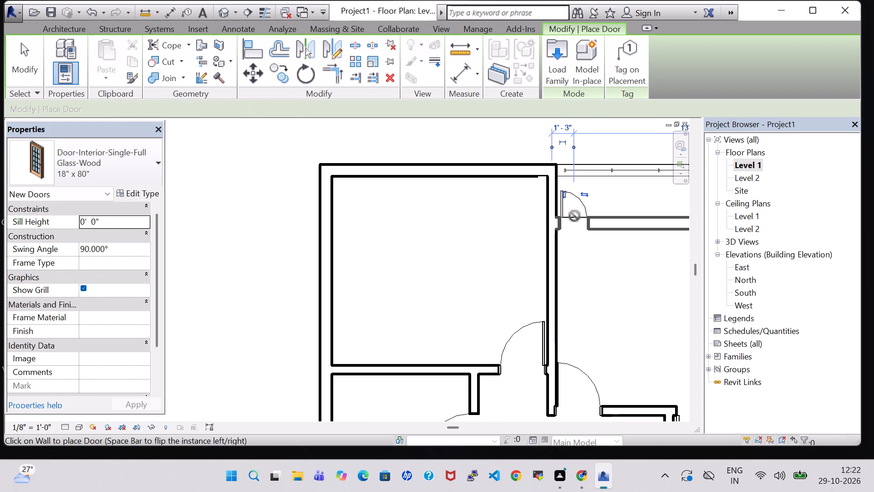
{"action": "key", "text": "Escape"}
{"action": "key", "text": "Escape"}
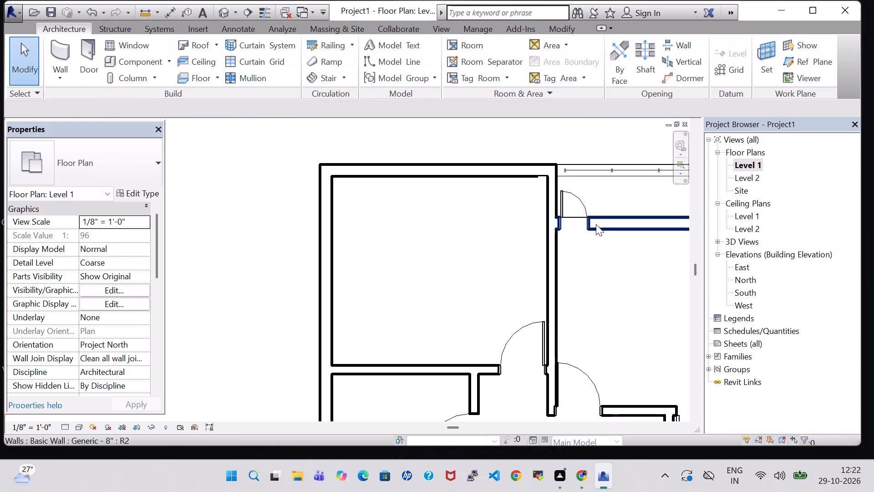
Open the type width of the new full glass terrace door for editing.
{"action": "left_click", "coordinate": [581, 214]}
{"action": "left_click", "coordinate": [144, 196]}
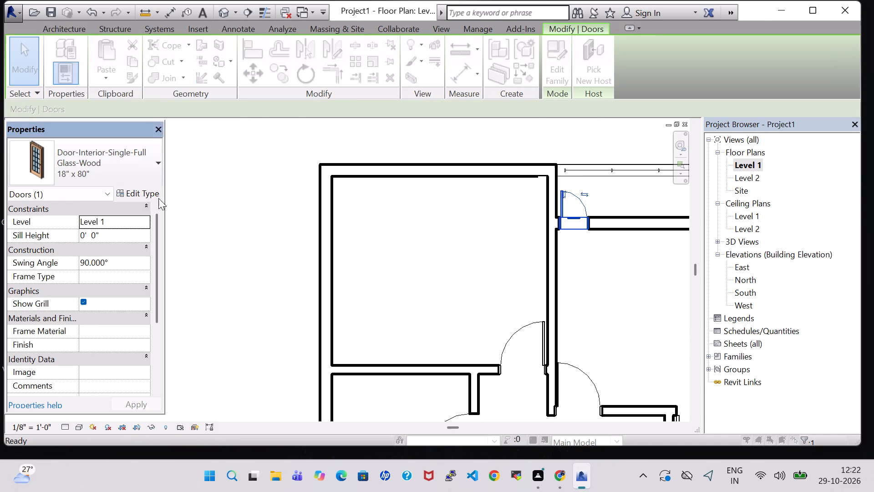
{"action": "left_click", "coordinate": [309, 321]}
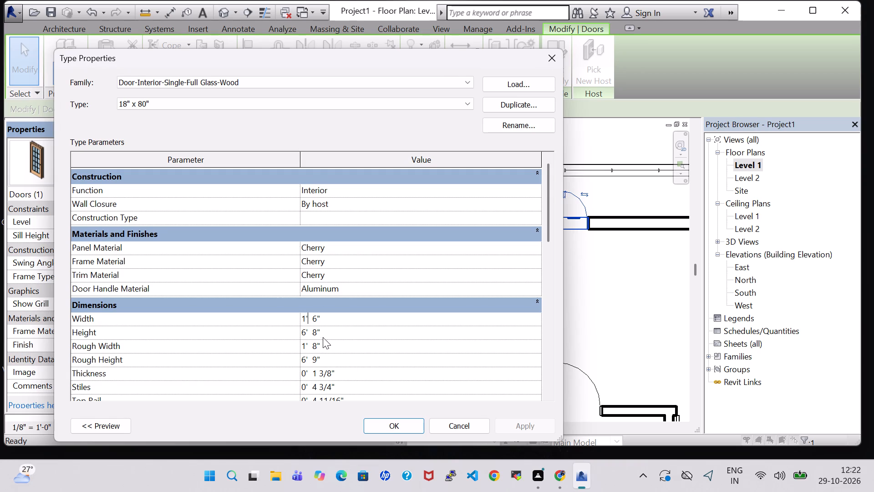
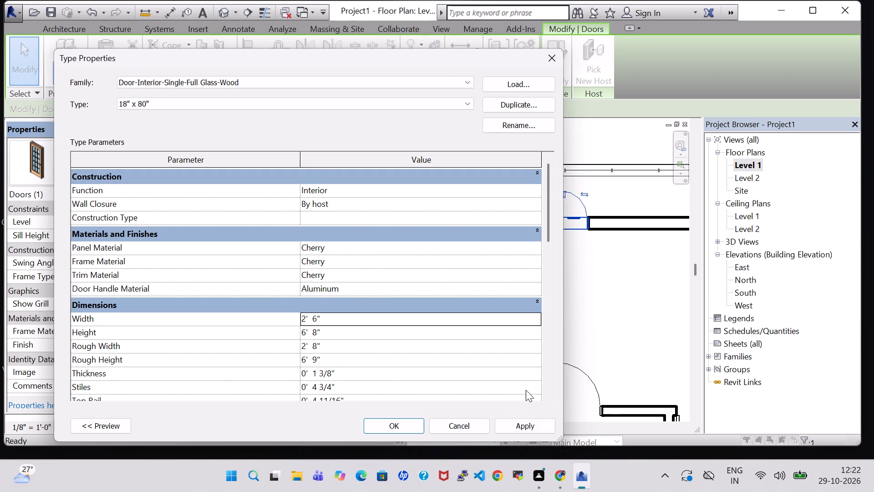
Apply a width of 2'-6" to the 18" x 80" full glass door type.
{"action": "left_click", "coordinate": [533, 421]}
{"action": "left_click", "coordinate": [411, 430]}
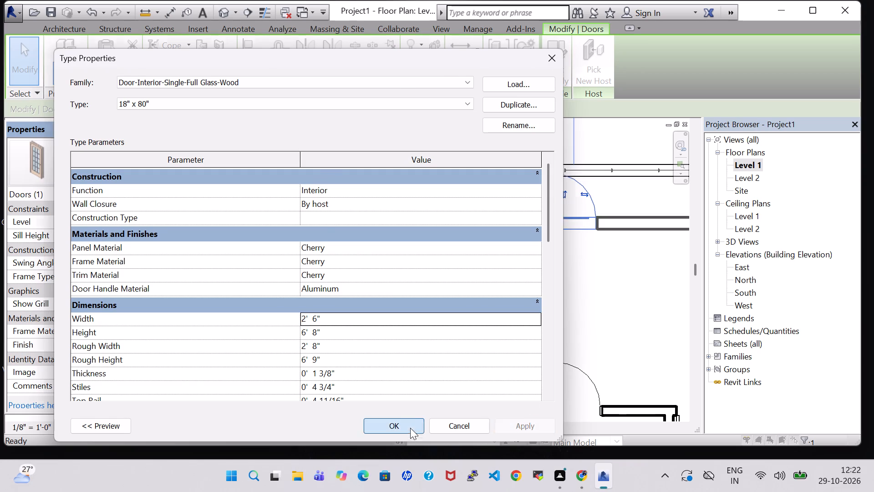
Switch the terrace door in the northeast room's north wall to the Single-Flush 34" x 84" type.
{"action": "key", "text": "Right"}
{"action": "key", "text": "Right"}
{"action": "key", "text": "Right"}
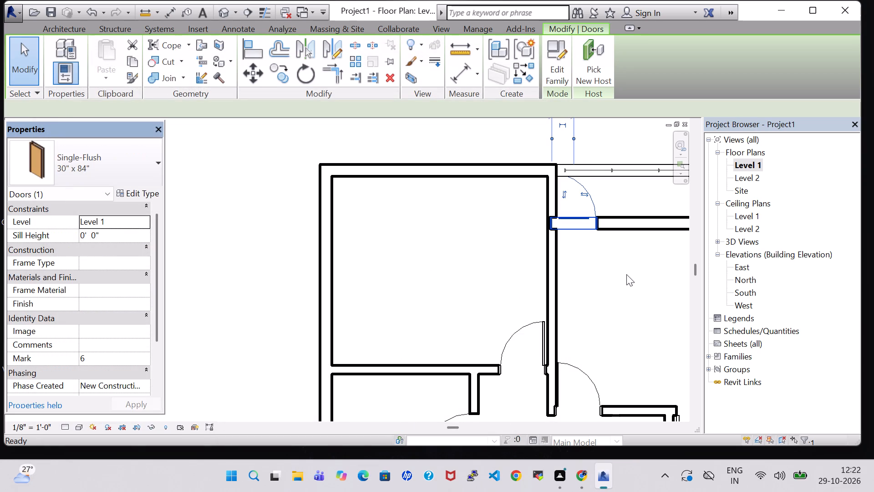
{"action": "left_click", "coordinate": [153, 195]}
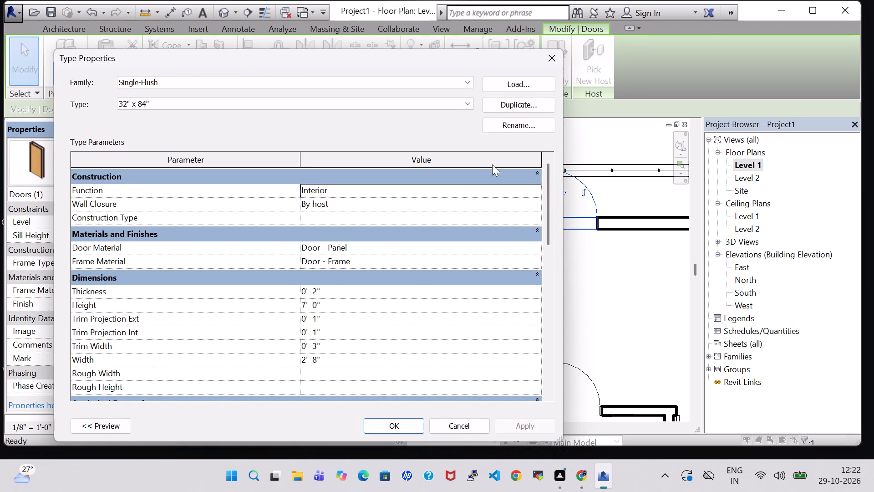
{"action": "left_click", "coordinate": [553, 54]}
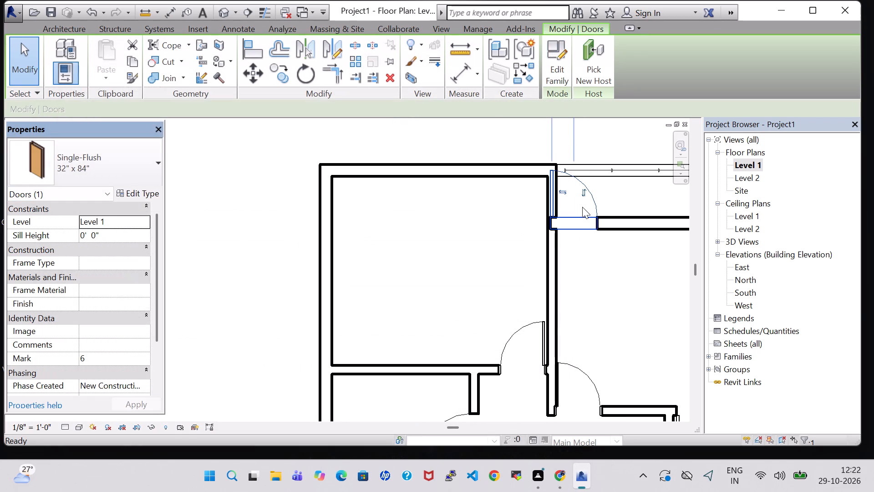
{"action": "key", "text": "Right"}
{"action": "key", "text": "Right"}
{"action": "key", "text": "Right"}
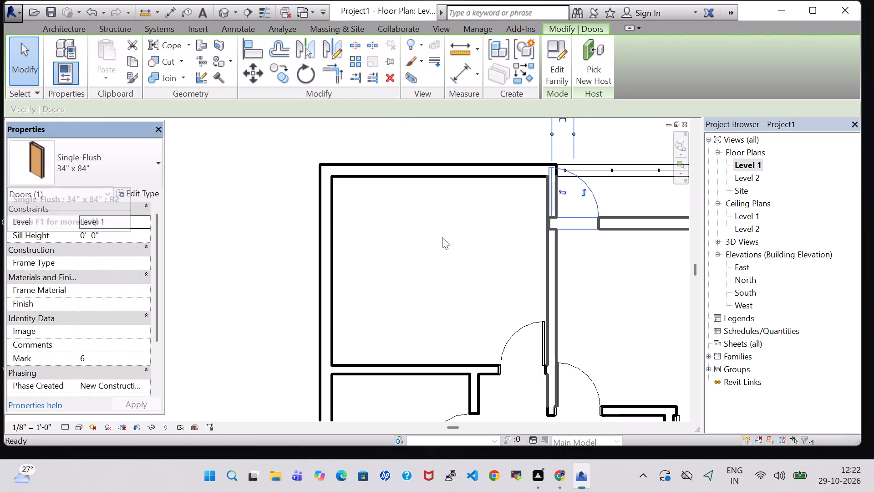
{"action": "left_click", "coordinate": [438, 240]}
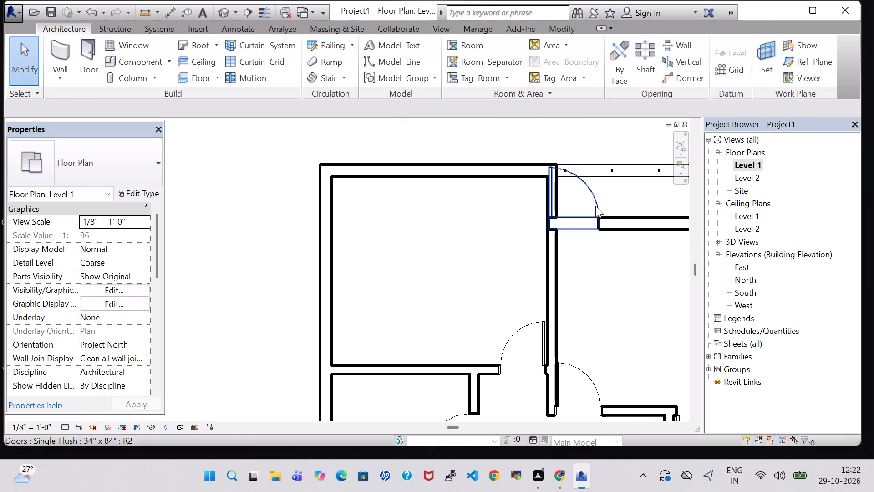
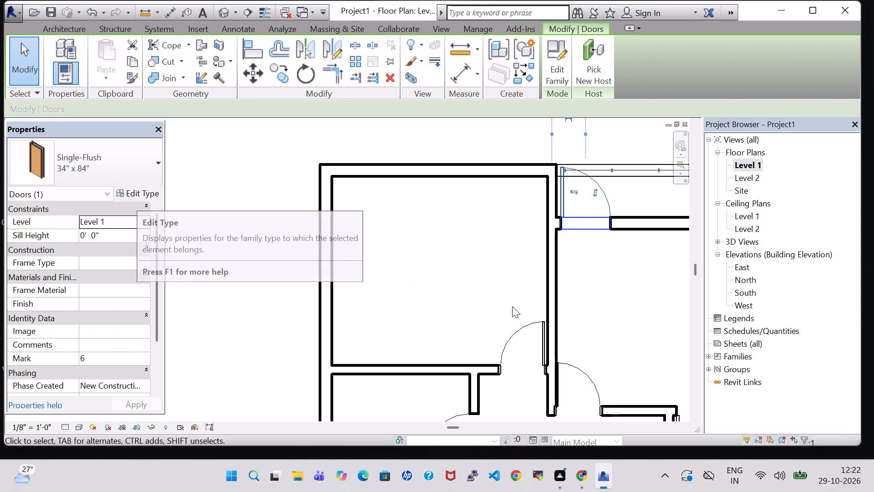
Delete the Single-Flush 34" x 84" terrace door from the northeast room's north wall.
{"action": "left_click", "coordinate": [635, 309]}
{"action": "left_click", "coordinate": [605, 196]}
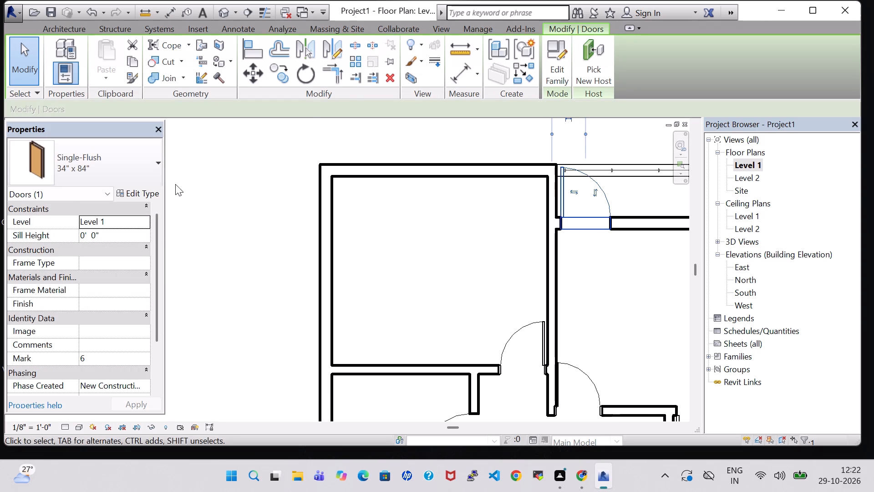
{"action": "key", "text": "Delete"}
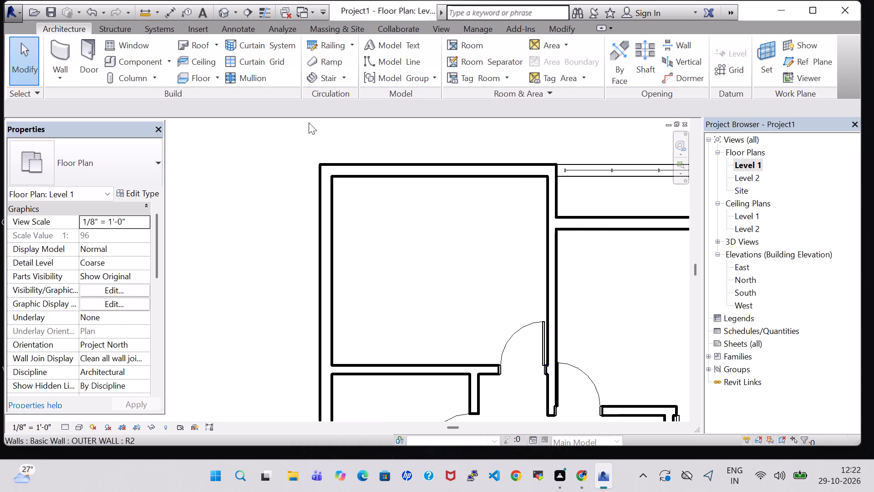
Place an 18" x 80" Door-Interior-Single-Full Glass-Wood door in the northeast room's north wall, opening to the terrace.
{"action": "left_click", "coordinate": [92, 42]}
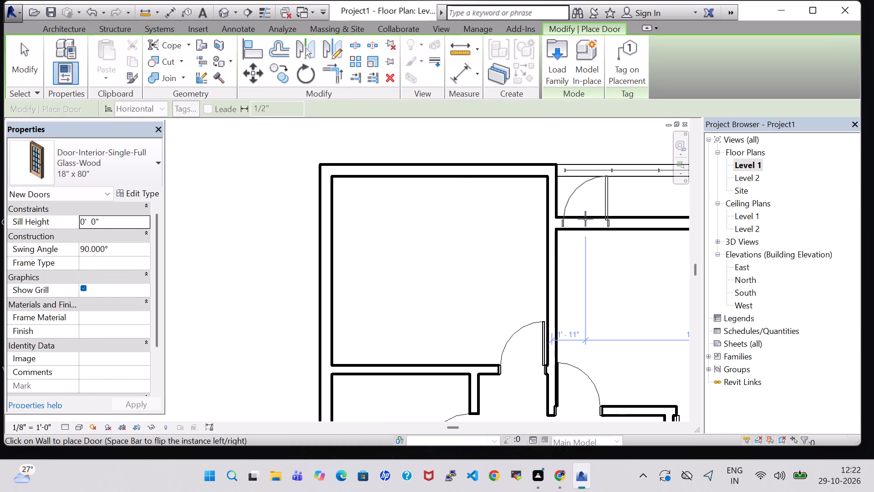
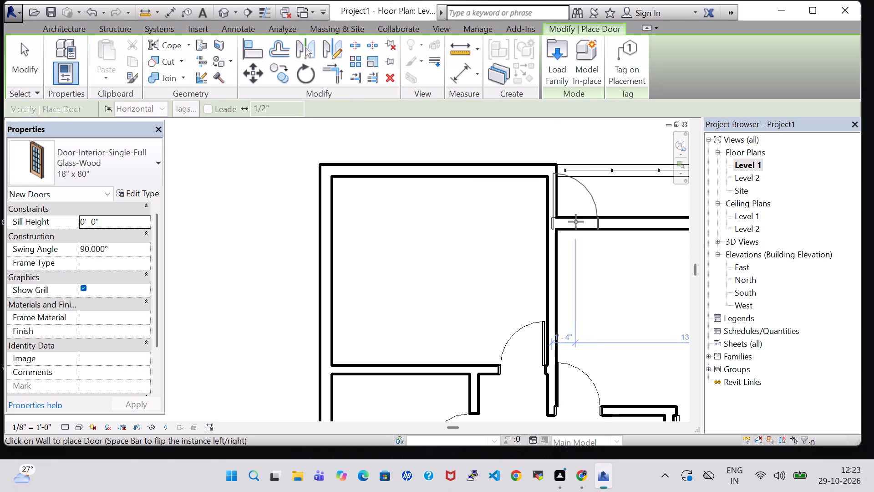
Place the 18" x 80" full-glass wood door in the northeast room's north wall, near its west corner, opening to the terrace.
{"action": "left_click", "coordinate": [579, 223]}
{"action": "key", "text": "Escape"}
{"action": "key", "text": "Escape"}
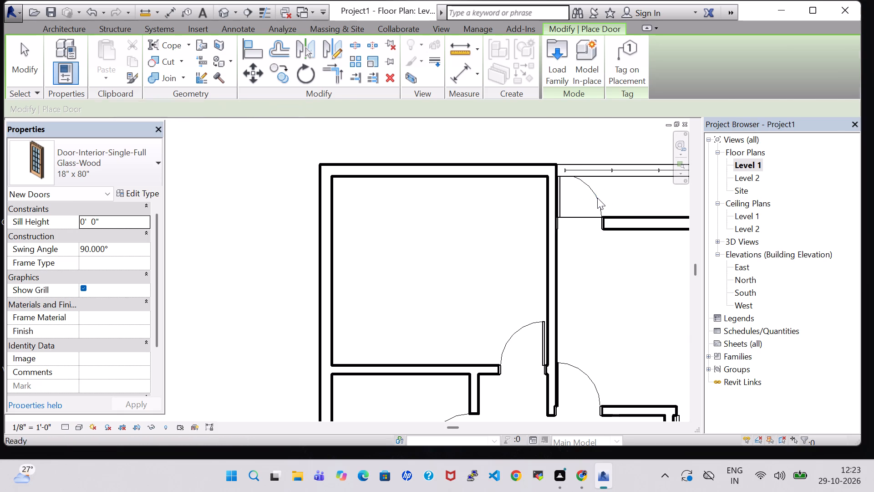
Set the type width of the newly placed full-glass terrace door to 2' 3".
{"action": "left_click", "coordinate": [598, 197]}
{"action": "left_click", "coordinate": [152, 197]}
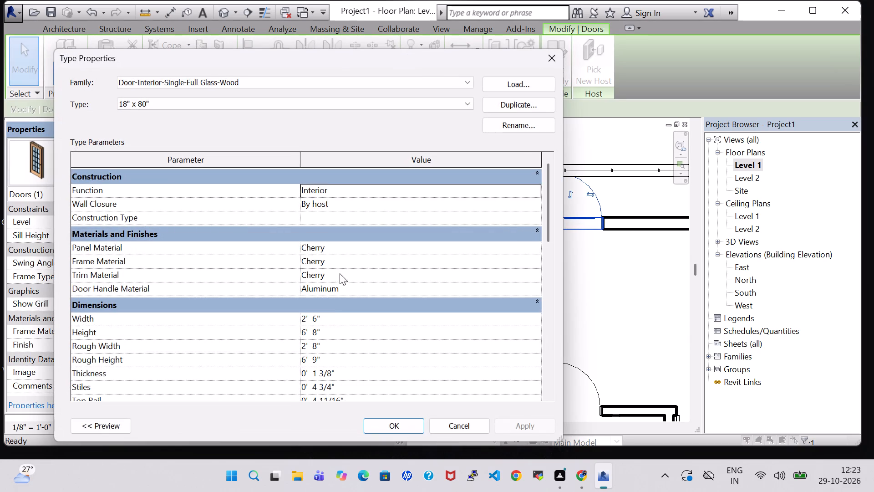
{"action": "left_click", "coordinate": [317, 320]}
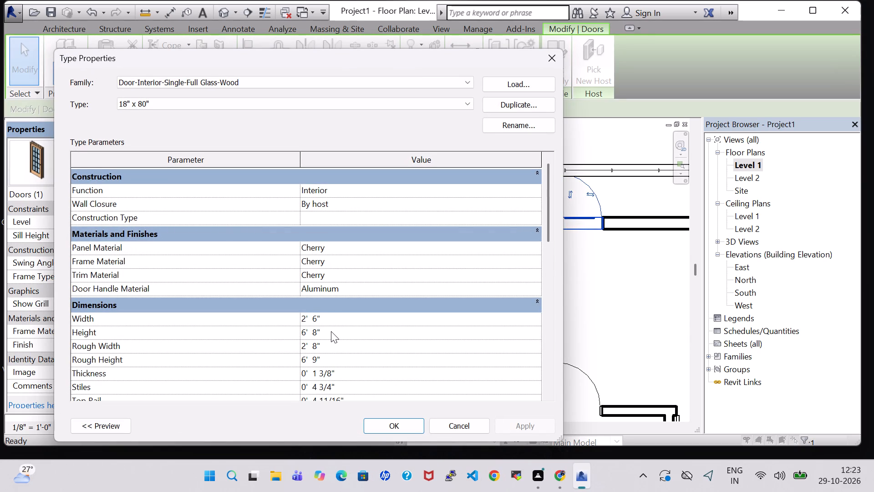
{"action": "key", "text": "BackSpace"}
{"action": "key", "text": "3"}
{"action": "left_click", "coordinate": [519, 431]}
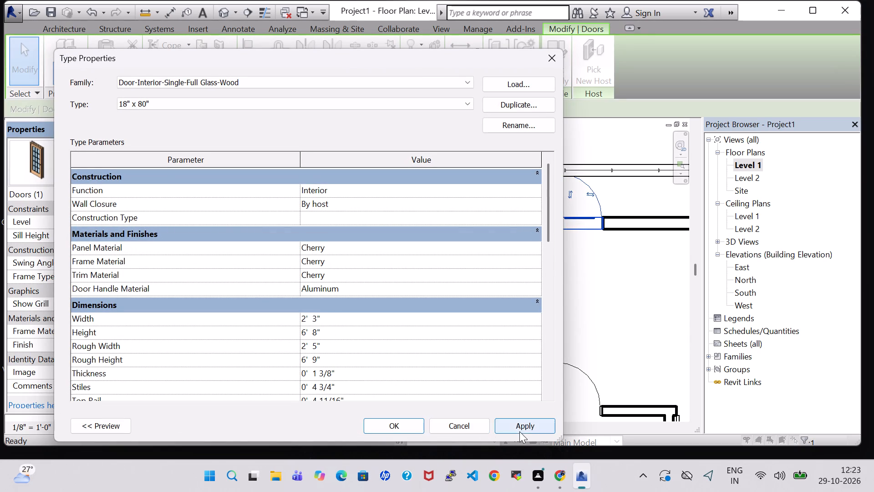
{"action": "left_click", "coordinate": [412, 426]}
{"action": "left_click", "coordinate": [627, 325]}
Examine the resized terrace door, the surrounding rooms and the other doors across the Level 1 floor plan.
{"action": "scroll", "coordinate": [598, 286], "scroll_direction": "down", "scroll_amount": 1}
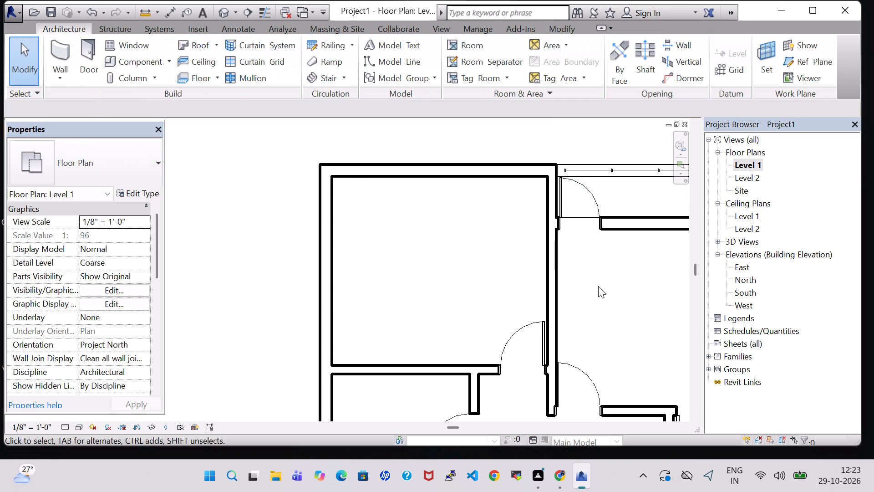
{"action": "scroll", "coordinate": [598, 286], "scroll_direction": "down", "scroll_amount": 2}
{"action": "scroll", "coordinate": [604, 216], "scroll_direction": "up", "scroll_amount": 4}
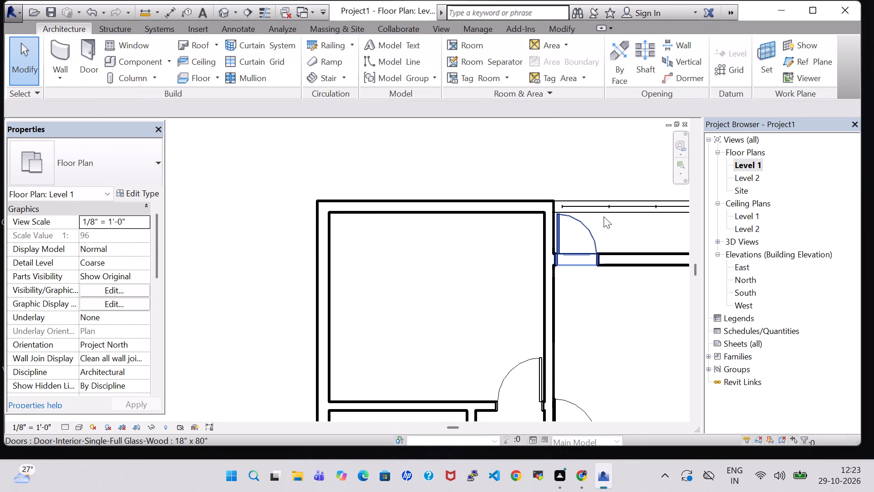
{"action": "scroll", "coordinate": [564, 227], "scroll_direction": "down", "scroll_amount": 2}
{"action": "left_click", "coordinate": [474, 279]}
{"action": "scroll", "coordinate": [475, 279], "scroll_direction": "down", "scroll_amount": 3}
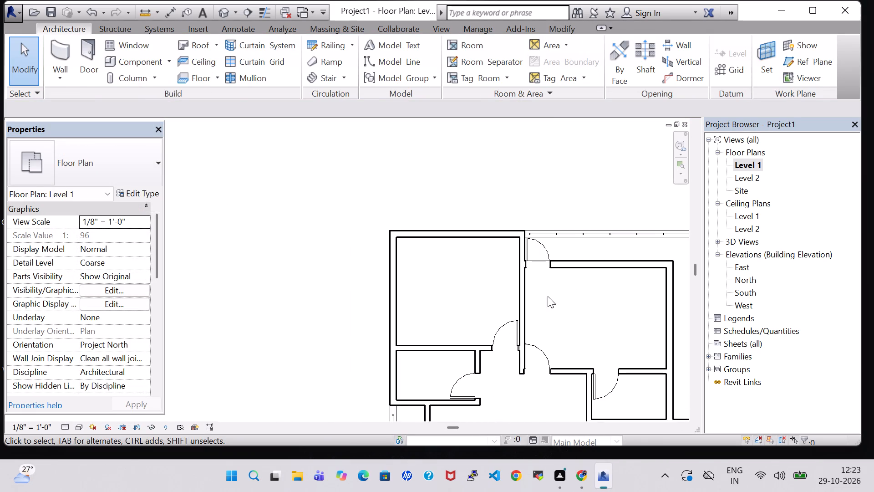
{"action": "middle_click_drag", "start_coordinate": [548, 296], "coordinate": [495, 278]}
{"action": "scroll", "coordinate": [506, 286], "scroll_direction": "down", "scroll_amount": 1}
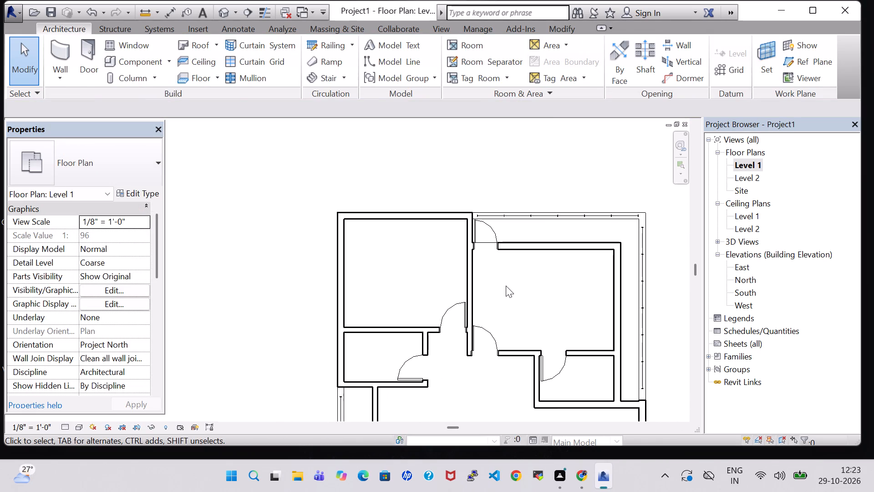
{"action": "middle_click_drag", "start_coordinate": [527, 293], "coordinate": [525, 271]}
{"action": "middle_click", "coordinate": [525, 271]}
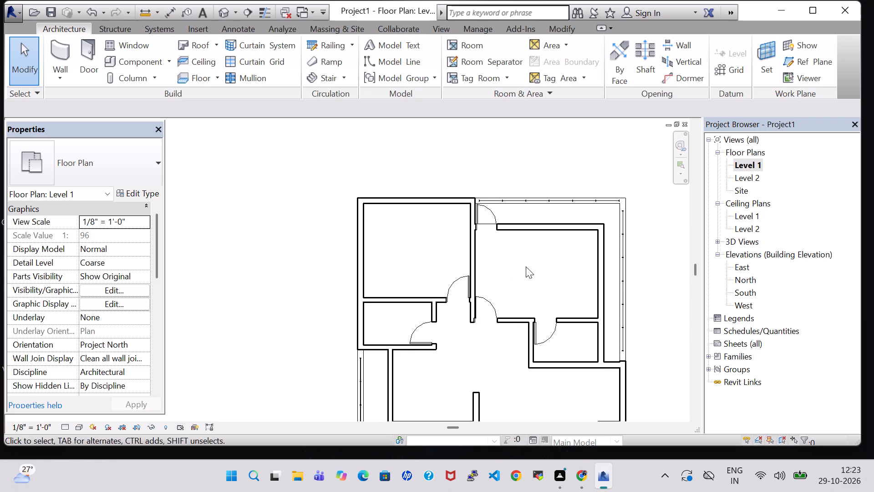
{"action": "left_click", "coordinate": [629, 292]}
{"action": "left_click", "coordinate": [665, 296]}
{"action": "middle_click_drag", "start_coordinate": [665, 296], "coordinate": [632, 221]}
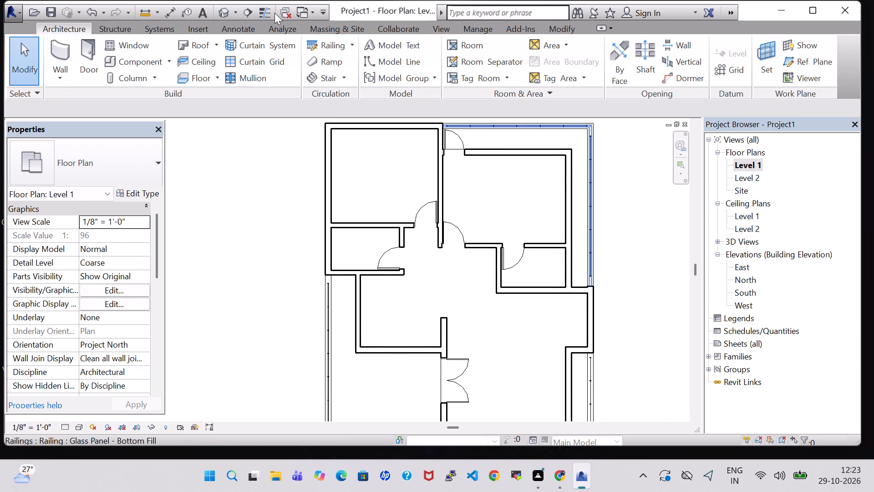
Switch to the default 3D view and turn off the visibility of the Roofs category there.
{"action": "left_click", "coordinate": [229, 9]}
{"action": "type", "text": "vv"}
{"action": "left_click", "coordinate": [183, 189]}
{"action": "key", "text": "r"}
{"action": "scroll", "coordinate": [183, 189], "scroll_direction": "down", "scroll_amount": 3}
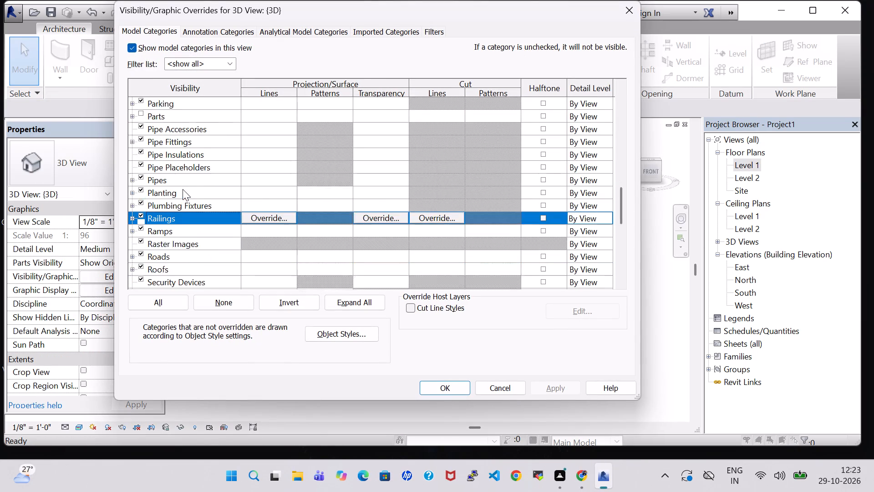
{"action": "scroll", "coordinate": [183, 189], "scroll_direction": "down", "scroll_amount": 6}
{"action": "left_click", "coordinate": [140, 205]}
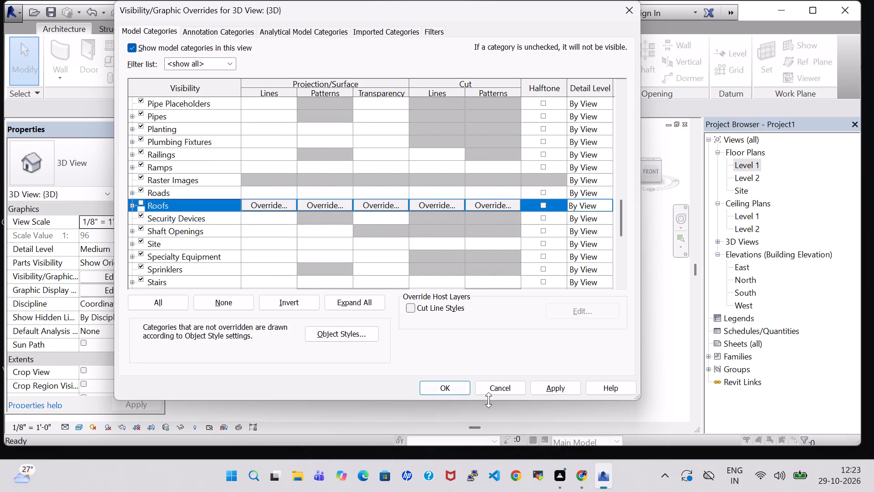
{"action": "left_click", "coordinate": [531, 390]}
{"action": "left_click", "coordinate": [448, 386]}
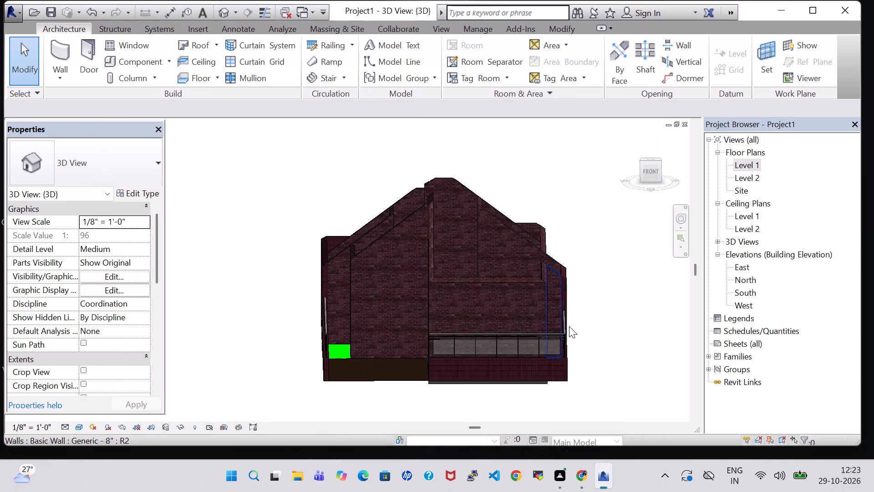
Inspect the full-glass terrace door and the interior doors from above in the roofless 3D view.
{"action": "left_click", "coordinate": [603, 292]}
{"action": "middle_click_drag", "start_coordinate": [604, 274], "coordinate": [601, 386], "text": "shift"}
{"action": "scroll", "coordinate": [604, 274], "scroll_direction": "down", "scroll_amount": 1, "text": "shift"}
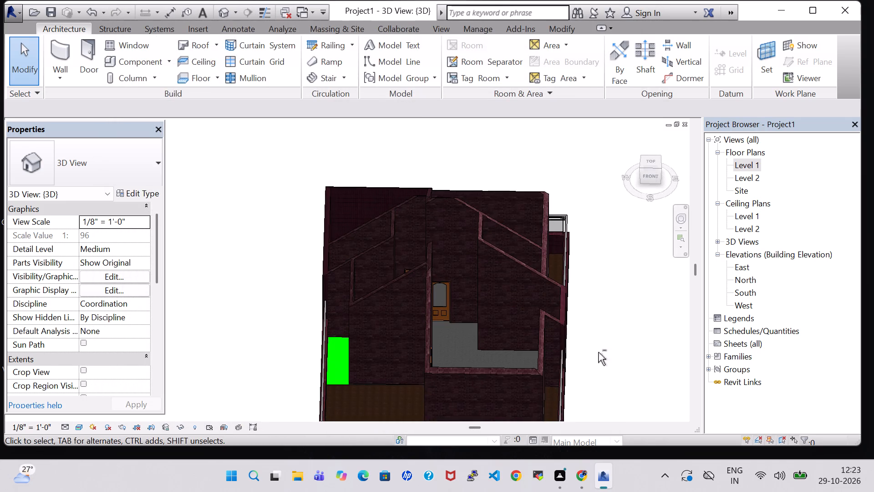
{"action": "middle_click_drag", "start_coordinate": [598, 281], "coordinate": [589, 349], "text": "shift"}
{"action": "middle_click_drag", "start_coordinate": [598, 290], "coordinate": [596, 320], "text": "shift"}
{"action": "scroll", "coordinate": [467, 231], "scroll_direction": "up", "scroll_amount": 7}
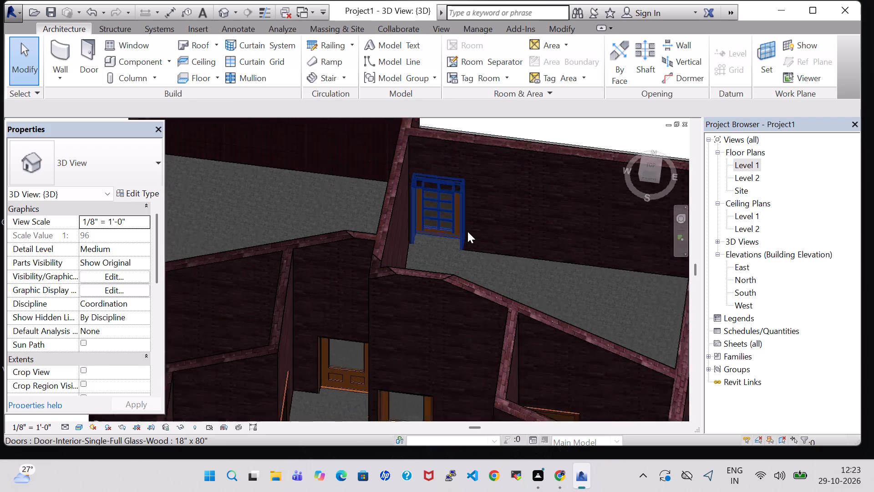
{"action": "scroll", "coordinate": [467, 231], "scroll_direction": "up", "scroll_amount": 2}
{"action": "middle_click_drag", "start_coordinate": [585, 315], "coordinate": [574, 252]}
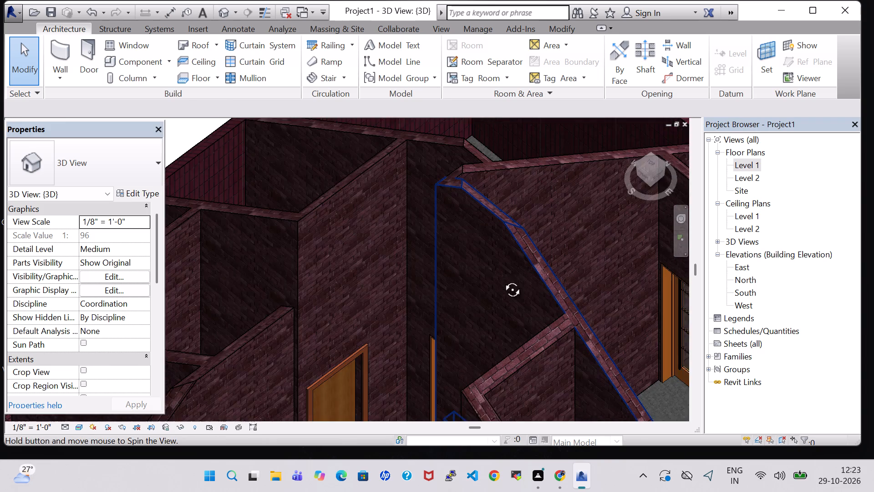
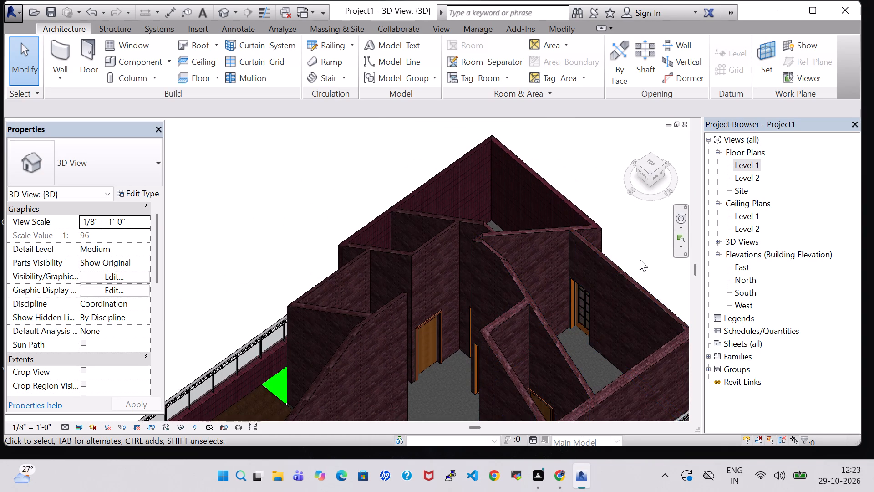
Inspect the interior doors and room walls from a lower front angle in the roofless 3D view.
{"action": "scroll", "coordinate": [640, 259], "scroll_direction": "up", "scroll_amount": 4}
{"action": "scroll", "coordinate": [657, 244], "scroll_direction": "down", "scroll_amount": 3}
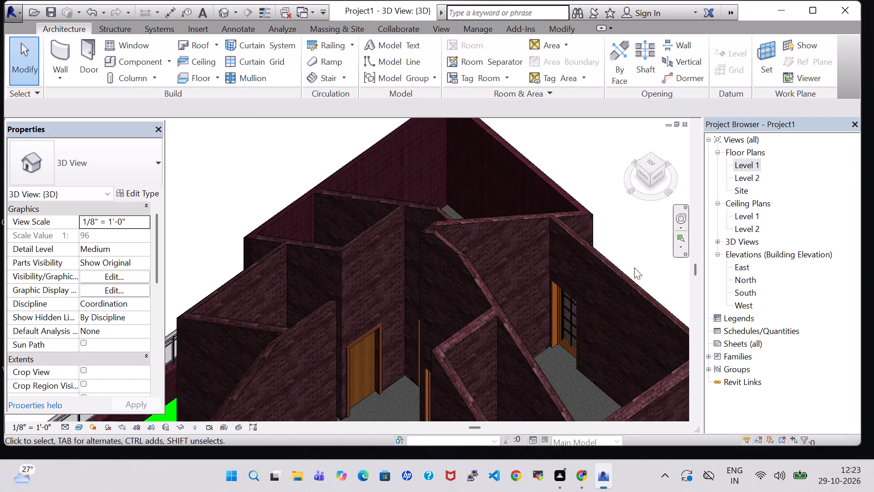
{"action": "scroll", "coordinate": [634, 267], "scroll_direction": "down", "scroll_amount": 1}
{"action": "middle_click_drag", "start_coordinate": [579, 364], "coordinate": [616, 282], "text": "shift"}
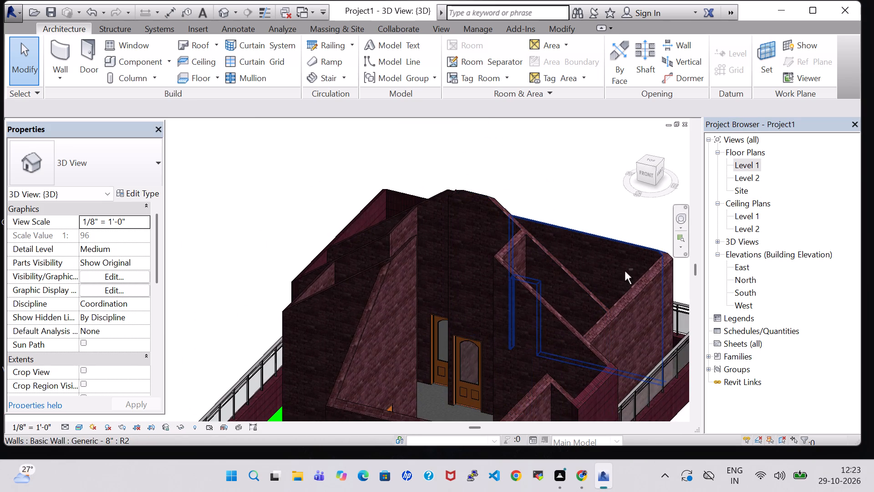
Return to the Level 1 floor plan and bring the whole house layout into view.
{"action": "double_click", "coordinate": [739, 166]}
{"action": "scroll", "coordinate": [563, 219], "scroll_direction": "down", "scroll_amount": 3}
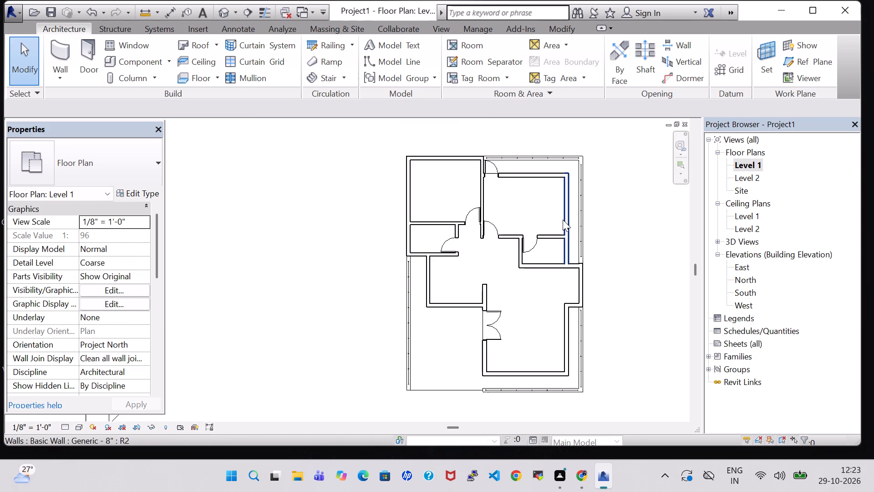
{"action": "scroll", "coordinate": [563, 220], "scroll_direction": "down", "scroll_amount": 2}
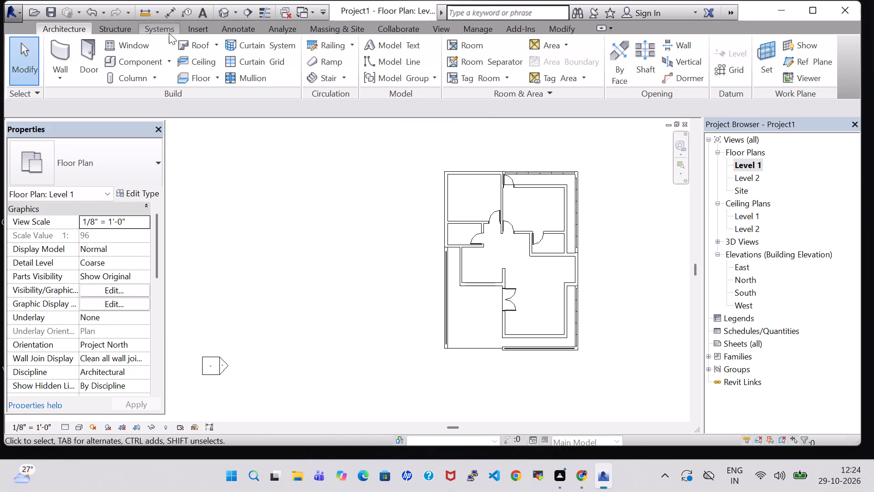
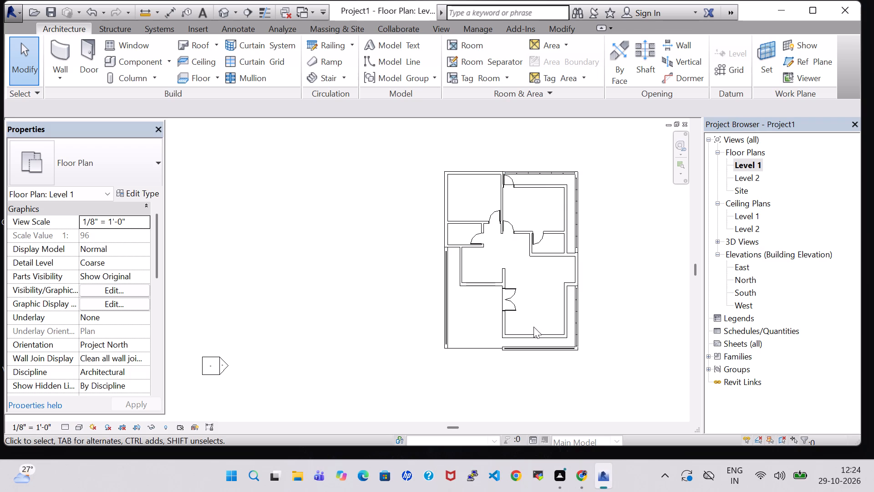
Start placing another door in the Level 1 floor plan with the Door tool.
{"action": "left_click", "coordinate": [94, 58]}
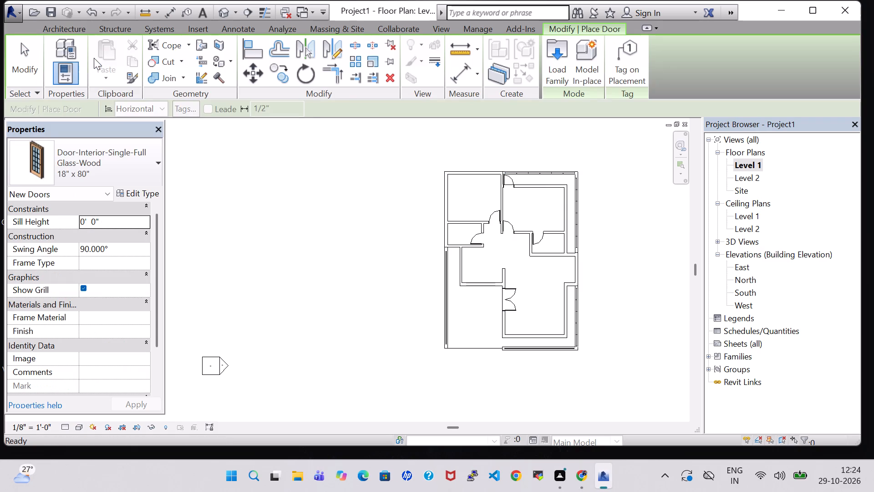
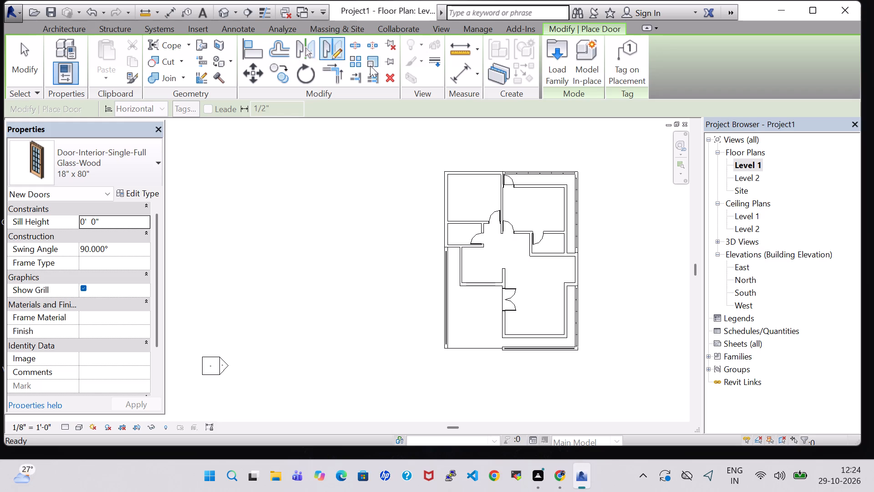
Leave door placement and load the Casement 3x3 with Trim window family from the US Imperial library's Windows folder.
{"action": "key", "text": "Escape"}
{"action": "key", "text": "Escape"}
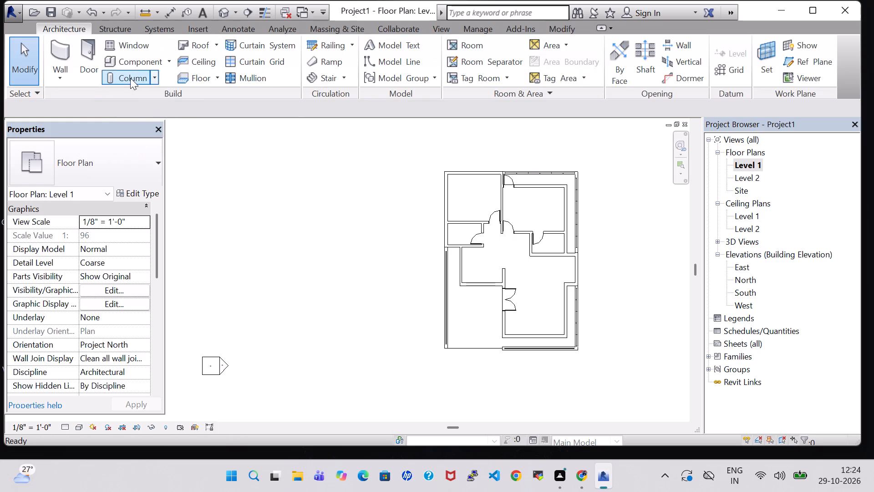
{"action": "key", "text": "Escape"}
{"action": "left_click", "coordinate": [127, 41]}
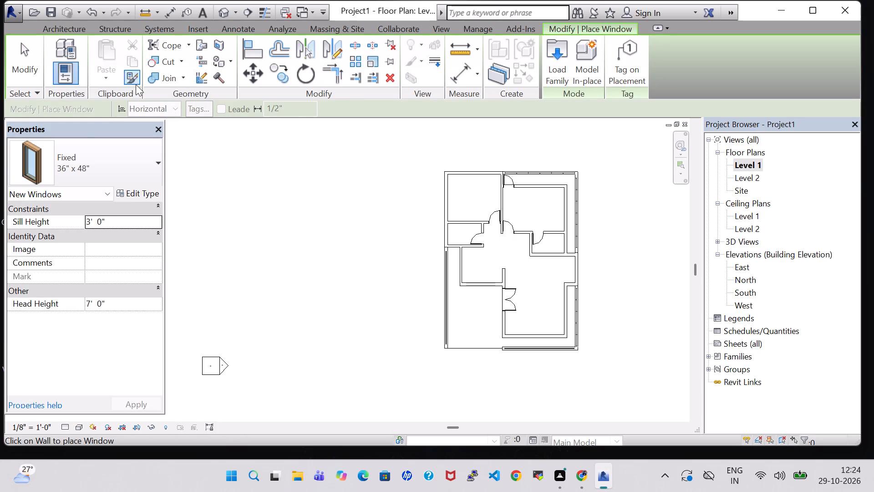
{"action": "left_click", "coordinate": [561, 81]}
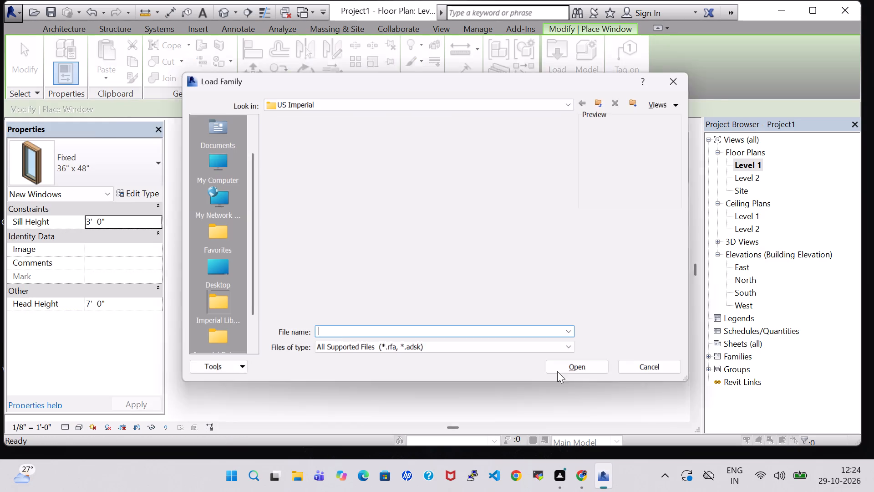
{"action": "scroll", "coordinate": [523, 286], "scroll_direction": "down", "scroll_amount": 5}
{"action": "double_click", "coordinate": [414, 286]}
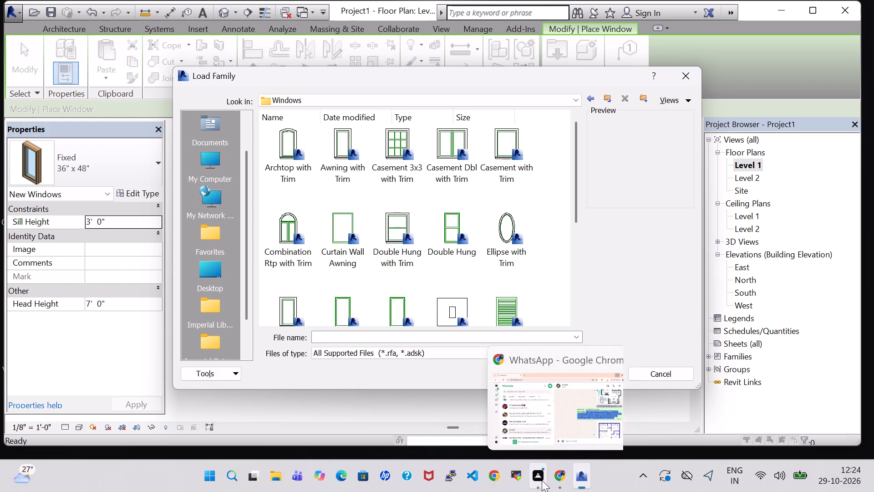
{"action": "left_click", "coordinate": [380, 155]}
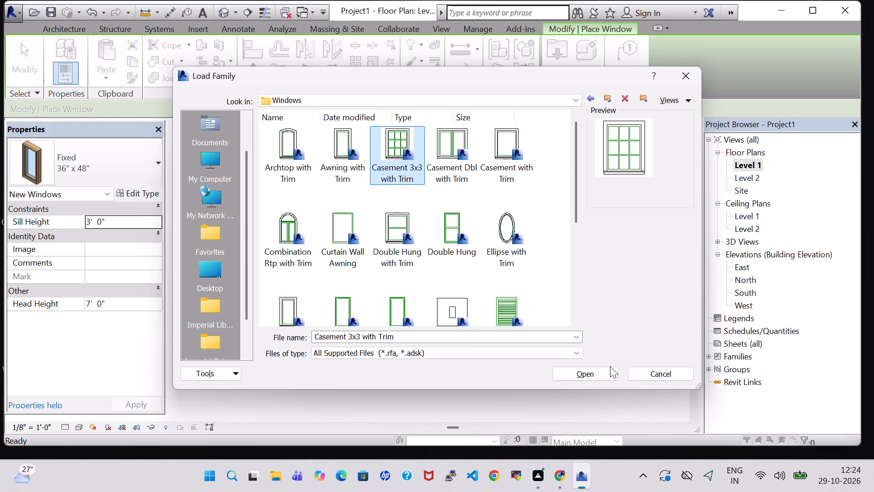
{"action": "left_click", "coordinate": [582, 375]}
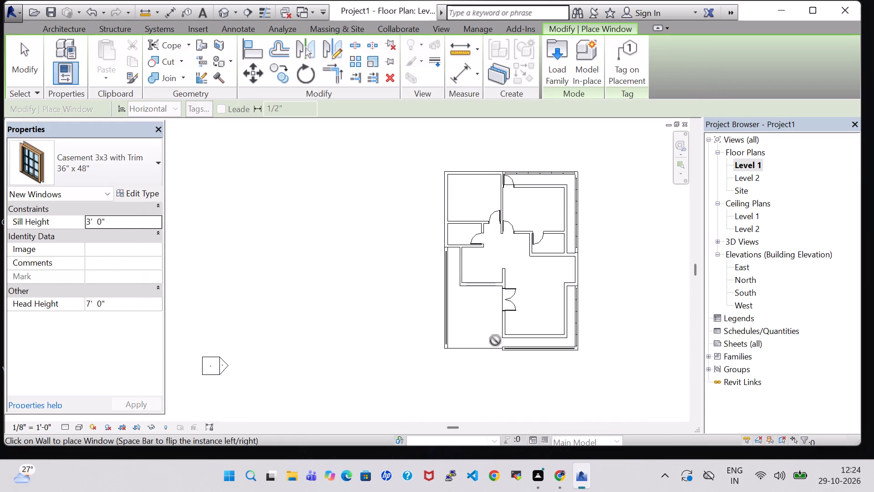
Place 36" x 48" Casement 3x3 windows midway along the south and east walls of the room with the double door.
{"action": "scroll", "coordinate": [495, 340], "scroll_direction": "up", "scroll_amount": 5}
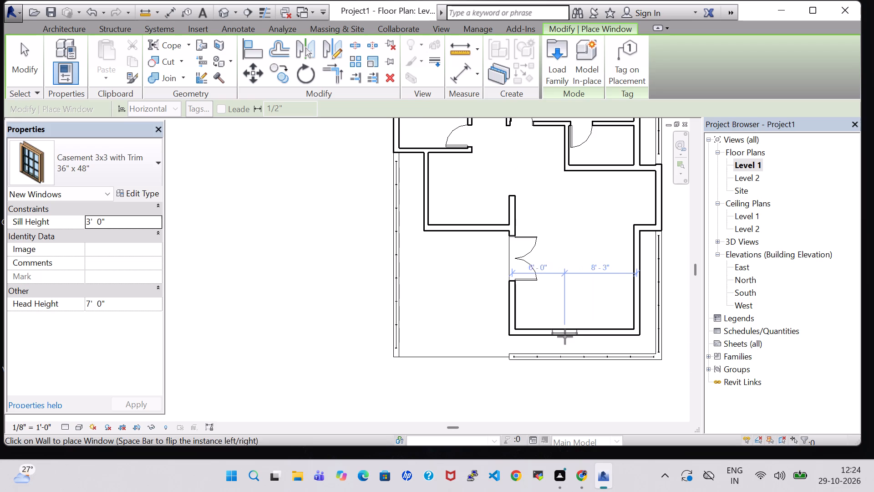
{"action": "left_click", "coordinate": [572, 338]}
{"action": "scroll", "coordinate": [572, 338], "scroll_direction": "down", "scroll_amount": 4}
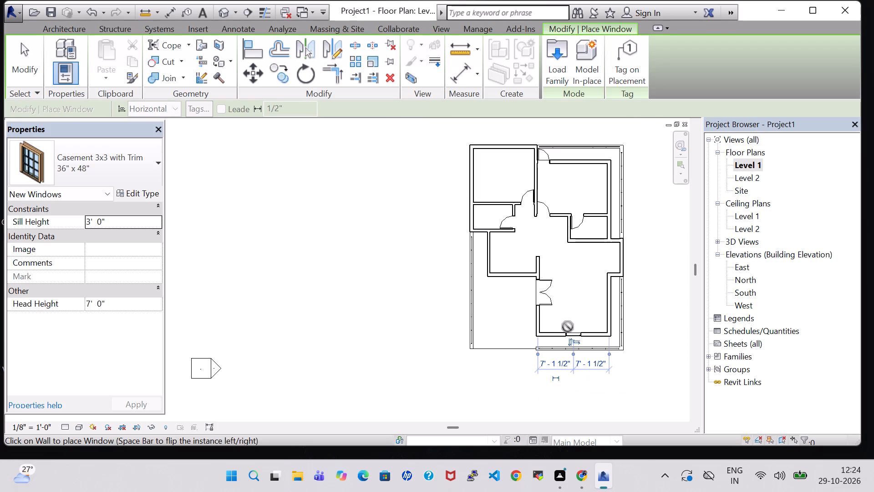
{"action": "left_click", "coordinate": [613, 309]}
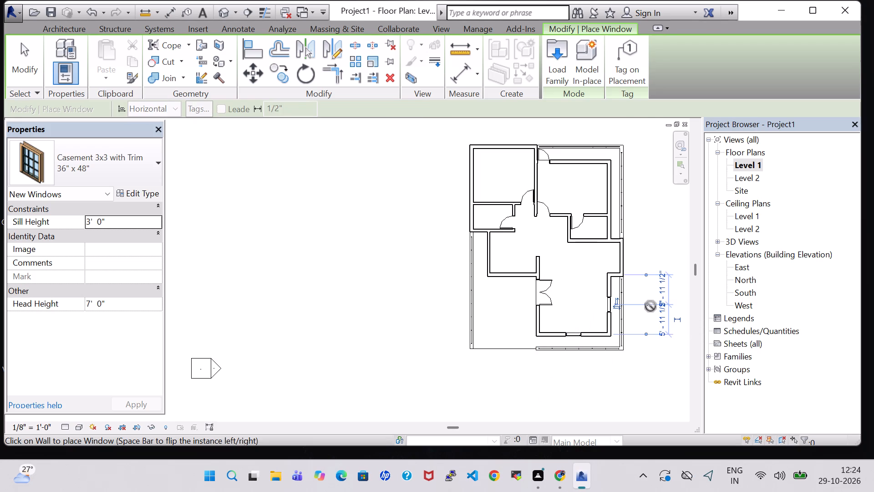
Place a 36" x 48" Casement 3x3 window in the northeast room's east wall, centred 5' 4" from each adjoining wall.
{"action": "scroll", "coordinate": [634, 311], "scroll_direction": "down", "scroll_amount": 2}
{"action": "middle_click_drag", "start_coordinate": [645, 261], "coordinate": [616, 331]}
{"action": "scroll", "coordinate": [616, 331], "scroll_direction": "down", "scroll_amount": 1}
{"action": "scroll", "coordinate": [614, 331], "scroll_direction": "up", "scroll_amount": 4}
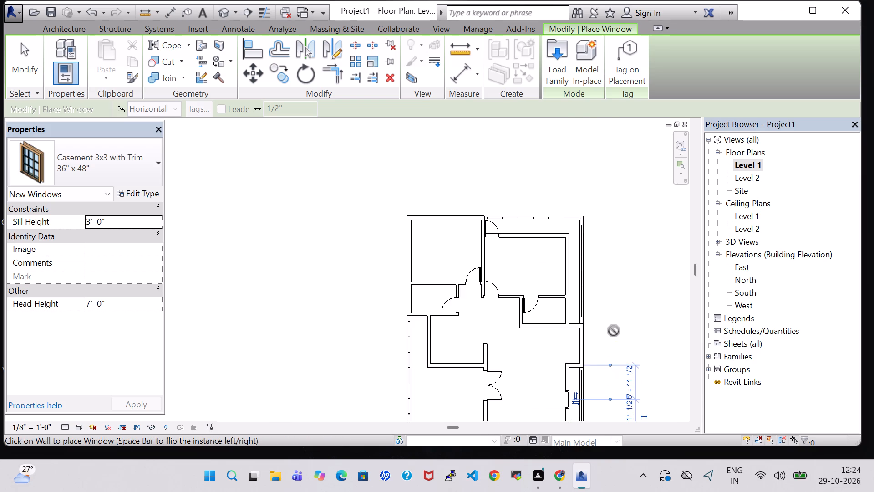
{"action": "scroll", "coordinate": [614, 331], "scroll_direction": "up", "scroll_amount": 3}
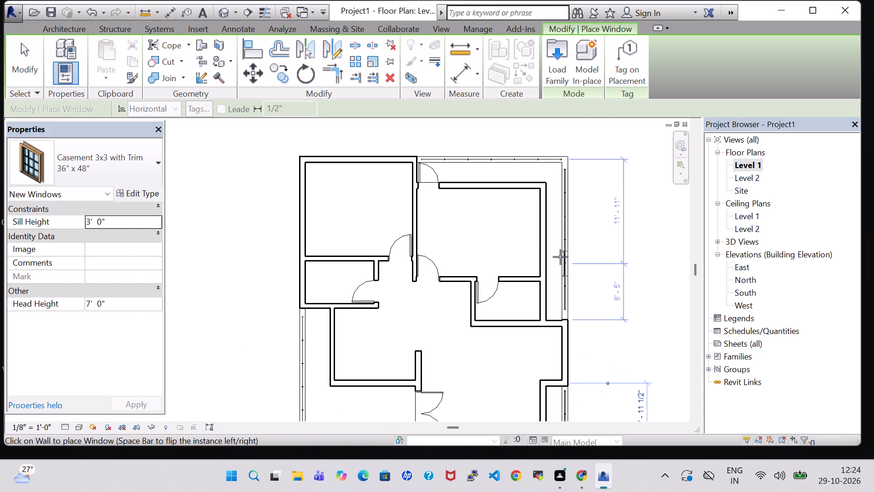
{"action": "left_click", "coordinate": [544, 235]}
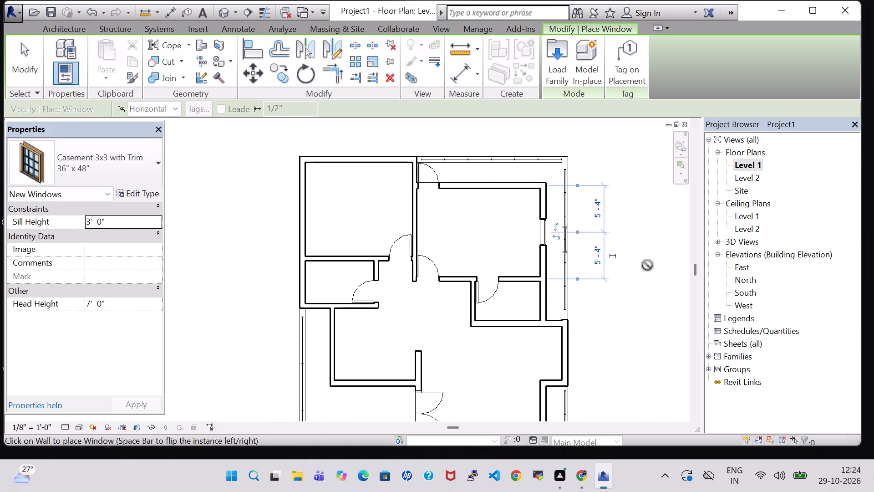
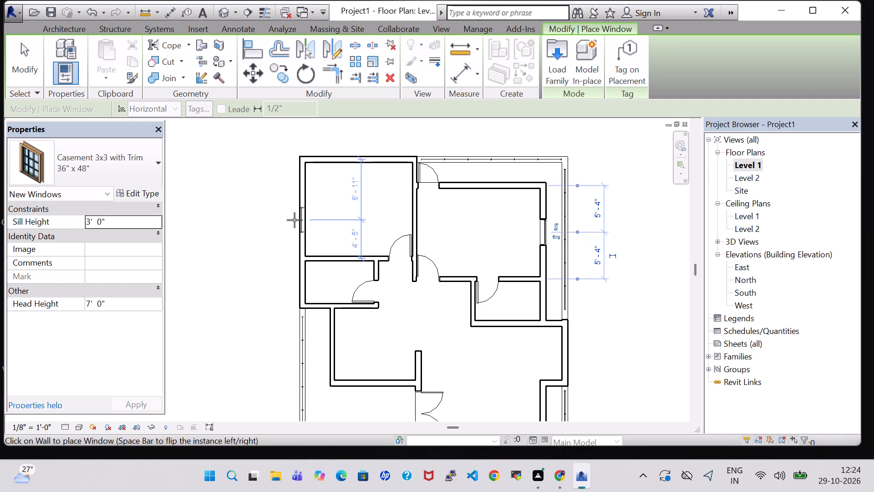
Place a 36" x 48" Casement 3x3 window in the northwest room's west wall, 6' 11" from its north wall and 4' 5" from its south wall.
{"action": "left_click", "coordinate": [295, 220]}
{"action": "middle_click_drag", "start_coordinate": [271, 302], "coordinate": [270, 241]}
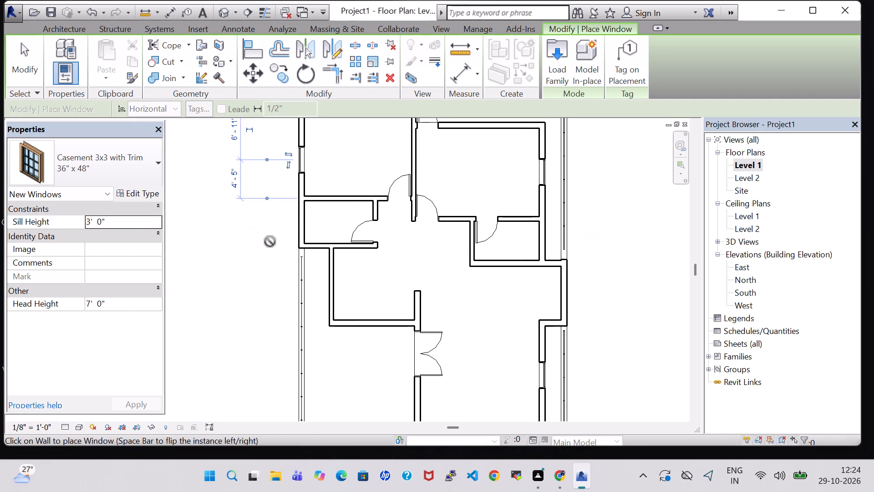
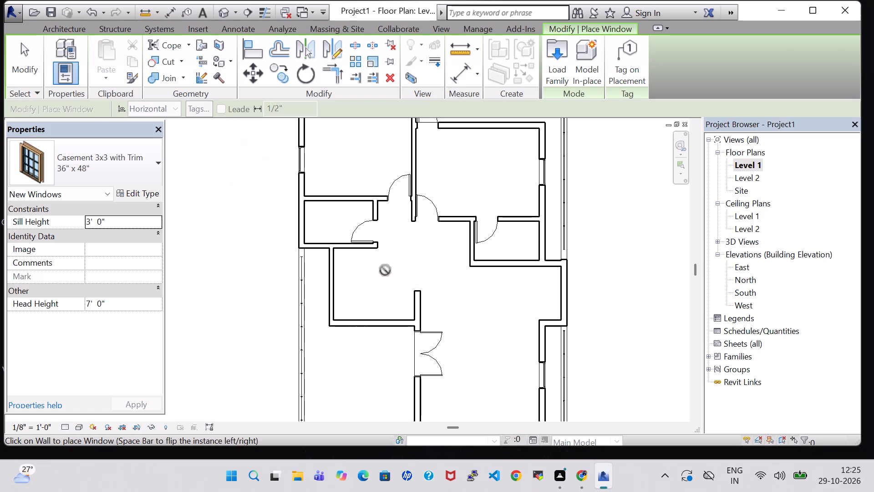
Place a 36" x 48" Casement 3x3 window in the northwest room's north wall, 6' 1" from its west wall and 7' 0" from its east wall.
{"action": "key", "text": "Escape"}
{"action": "scroll", "coordinate": [369, 162], "scroll_direction": "up", "scroll_amount": 1}
{"action": "middle_click_drag", "start_coordinate": [369, 162], "coordinate": [345, 297]}
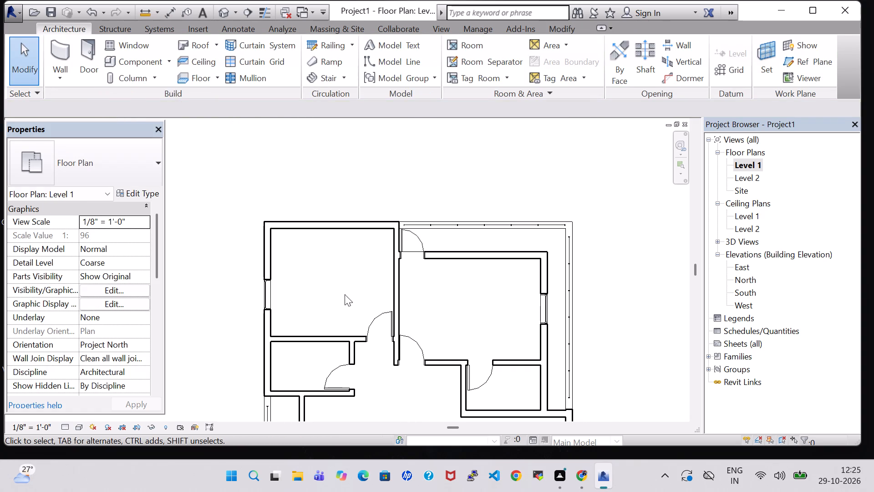
{"action": "scroll", "coordinate": [351, 287], "scroll_direction": "up", "scroll_amount": 3}
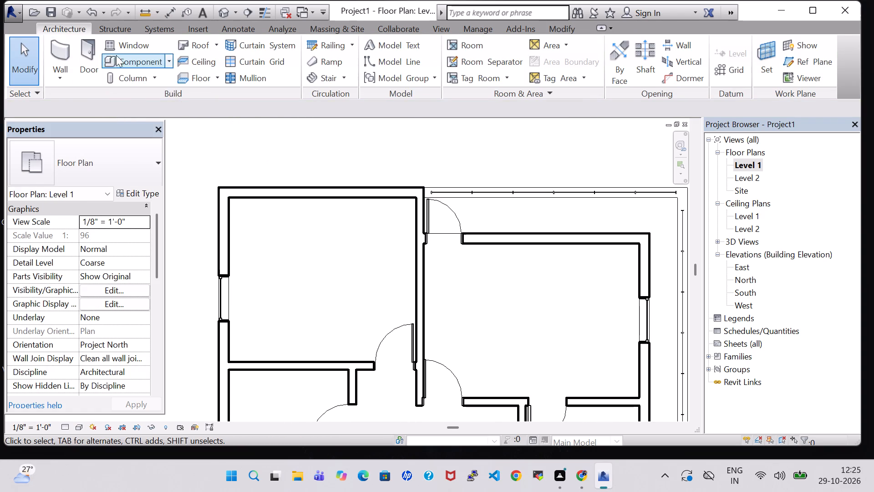
{"action": "left_click", "coordinate": [124, 47]}
{"action": "left_click", "coordinate": [317, 188]}
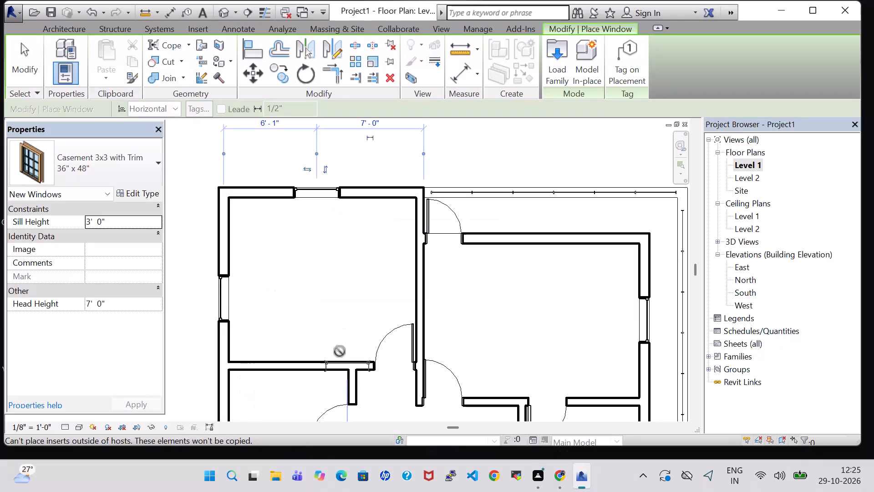
{"action": "scroll", "coordinate": [328, 329], "scroll_direction": "down", "scroll_amount": 3}
{"action": "middle_click_drag", "start_coordinate": [328, 329], "coordinate": [318, 313]}
{"action": "middle_click_drag", "start_coordinate": [279, 224], "coordinate": [279, 214]}
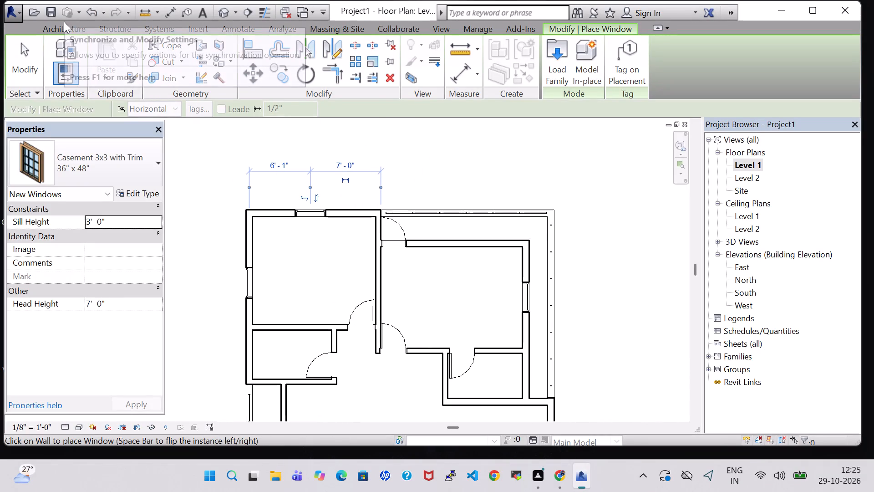
{"action": "key", "text": "Escape"}
{"action": "key", "text": "Escape"}
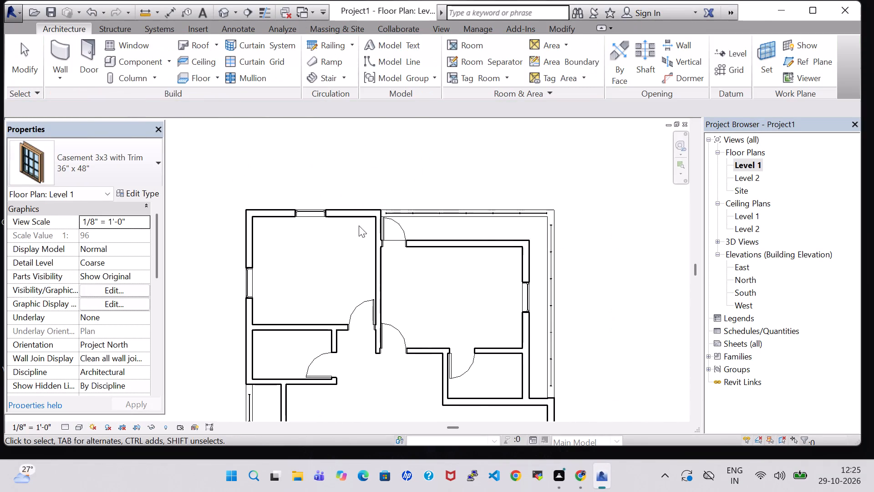
{"action": "key", "text": "Escape"}
Change the northwest room's north window to the 36" x 60" type and set that type's width to 4' 0".
{"action": "left_click", "coordinate": [310, 217]}
{"action": "left_click", "coordinate": [154, 172]}
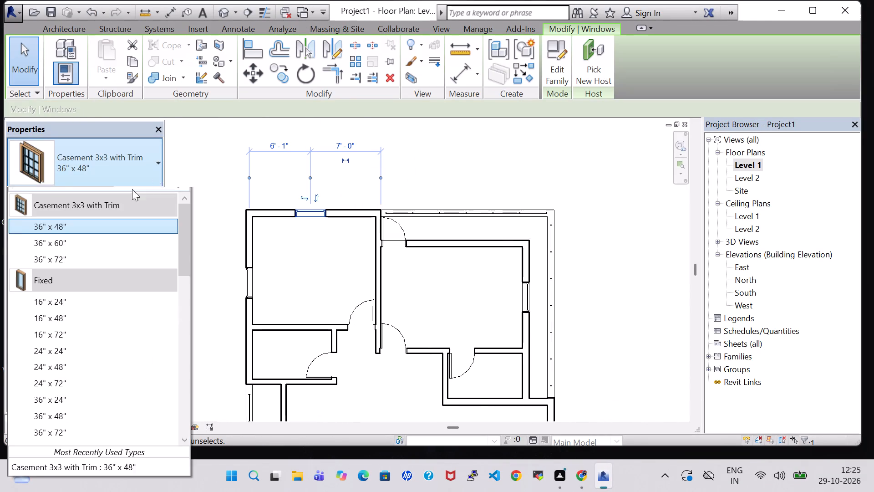
{"action": "left_click", "coordinate": [81, 259]}
{"action": "left_click", "coordinate": [123, 196]}
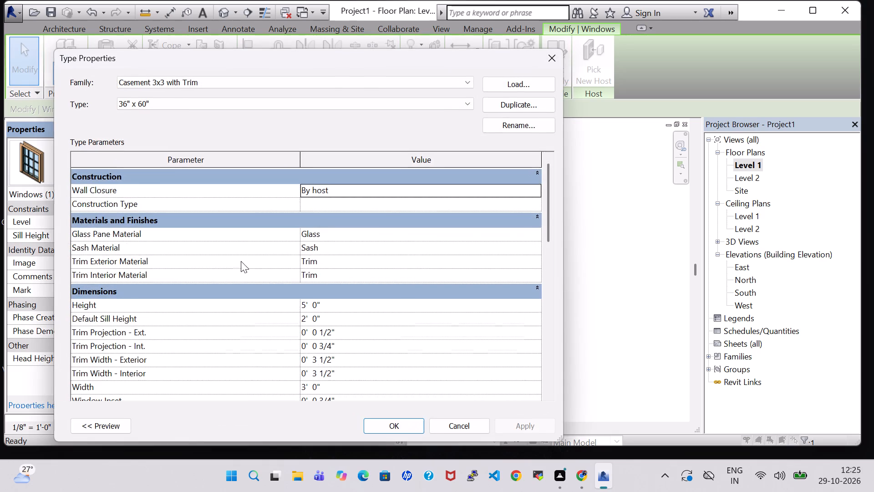
{"action": "scroll", "coordinate": [311, 325], "scroll_direction": "down", "scroll_amount": 1}
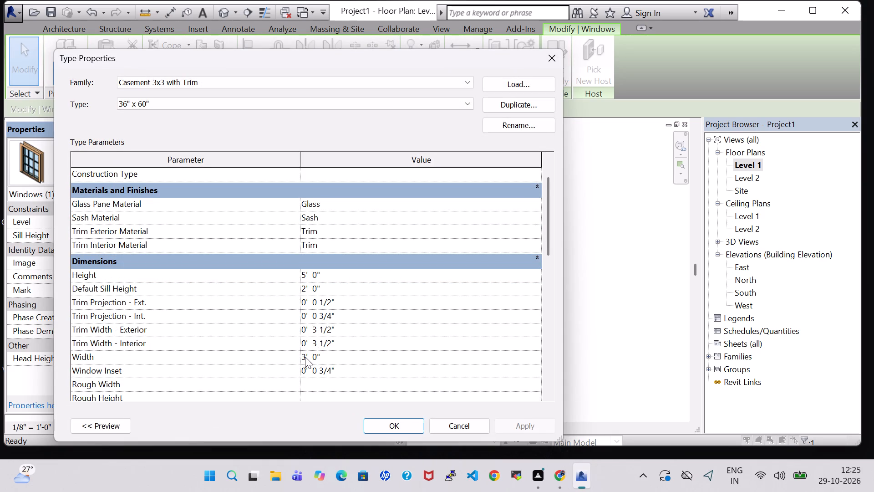
{"action": "left_click", "coordinate": [307, 359]}
{"action": "key", "text": "BackSpace"}
{"action": "key", "text": "4"}
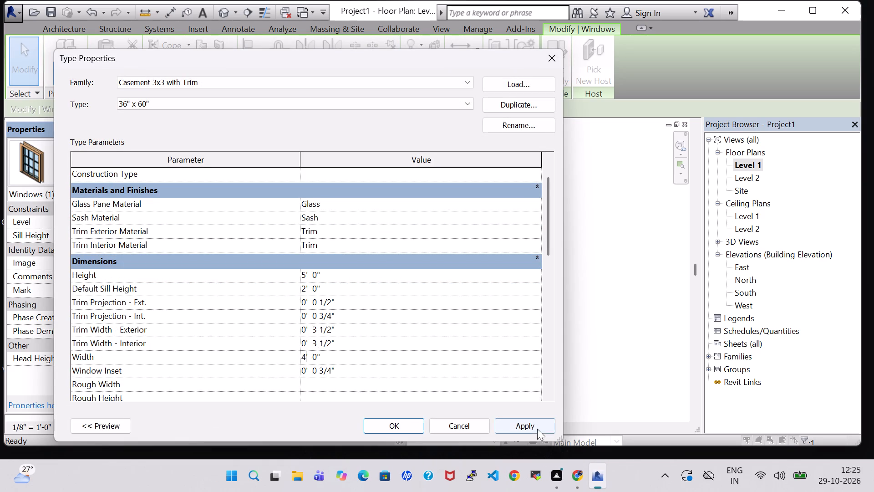
{"action": "left_click", "coordinate": [537, 429]}
{"action": "left_click", "coordinate": [411, 428]}
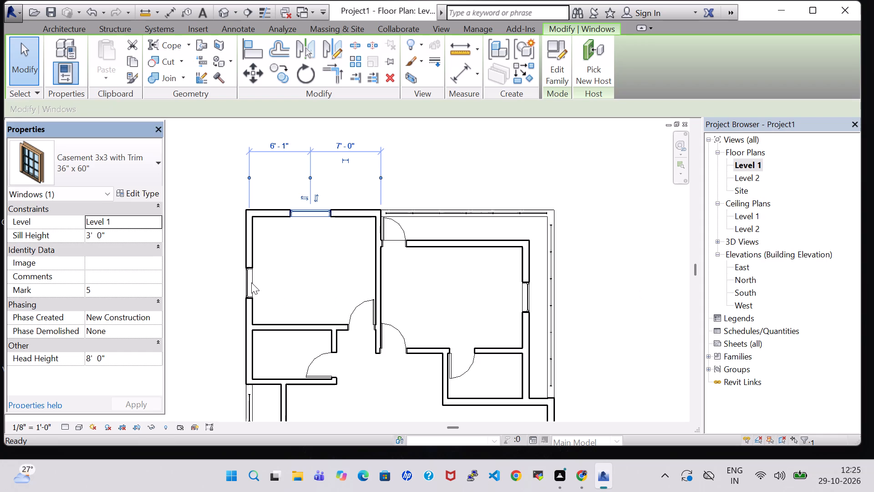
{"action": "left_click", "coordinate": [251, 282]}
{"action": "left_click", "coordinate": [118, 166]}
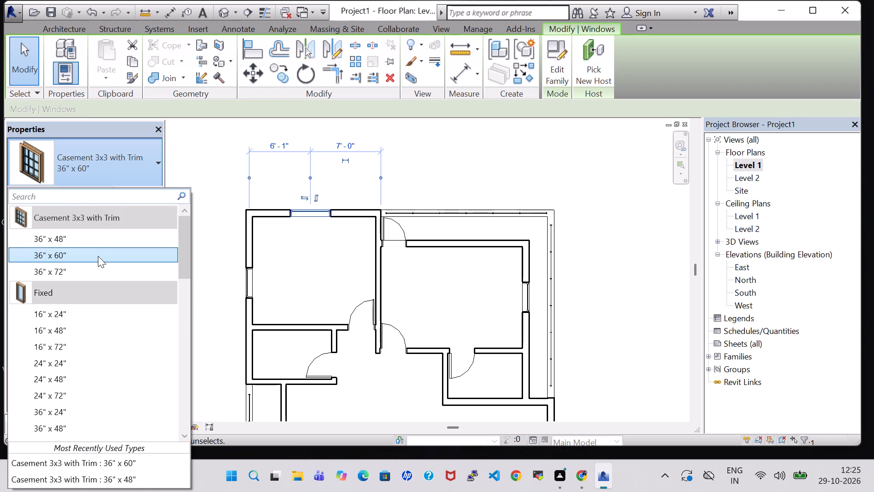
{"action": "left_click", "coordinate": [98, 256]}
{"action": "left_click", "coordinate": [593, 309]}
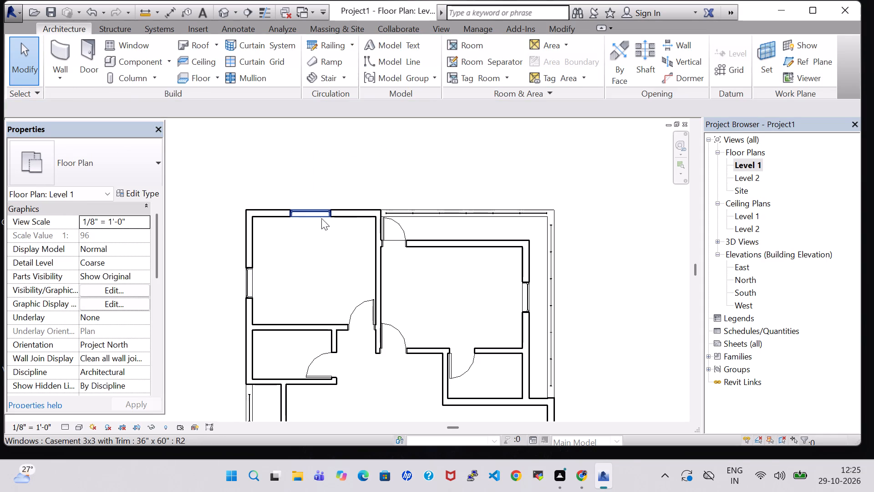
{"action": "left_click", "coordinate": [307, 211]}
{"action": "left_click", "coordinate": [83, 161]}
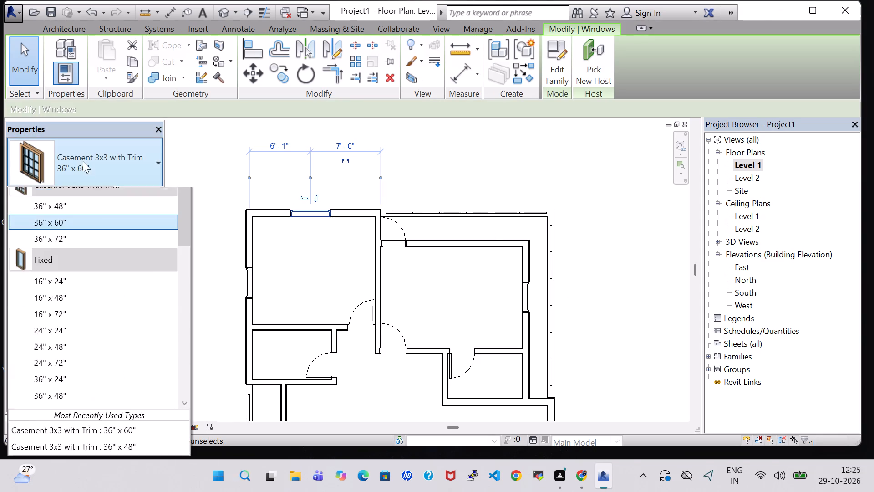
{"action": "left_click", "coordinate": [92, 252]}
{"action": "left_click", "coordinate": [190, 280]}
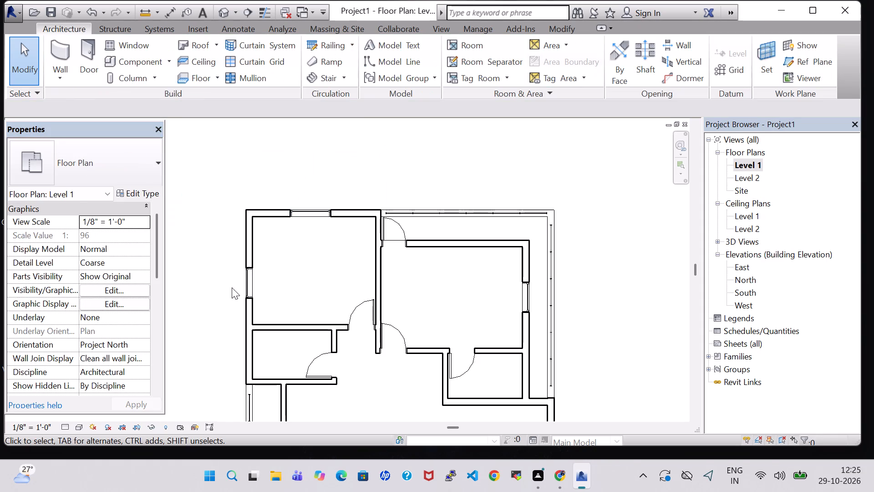
Change the northwest room's west window and the northeast room's east window to the Casement 3x3 36" x 60" type.
{"action": "left_click", "coordinate": [247, 288]}
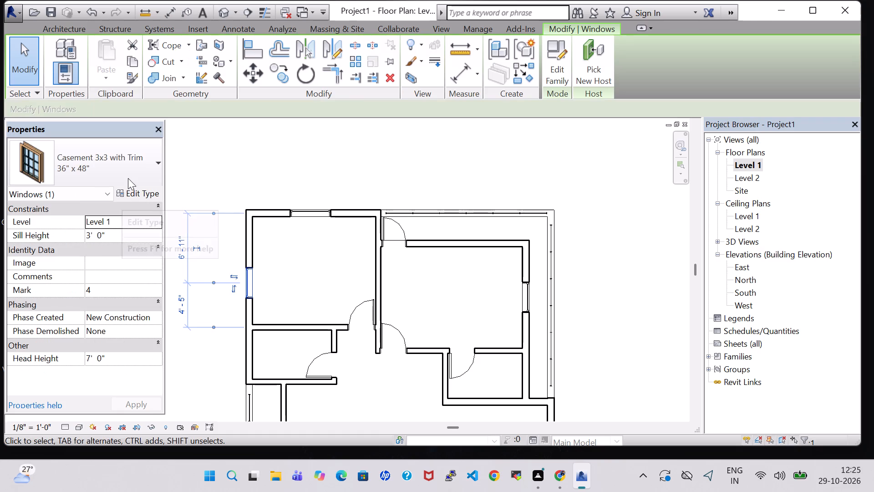
{"action": "left_click", "coordinate": [128, 178]}
{"action": "left_click", "coordinate": [101, 258]}
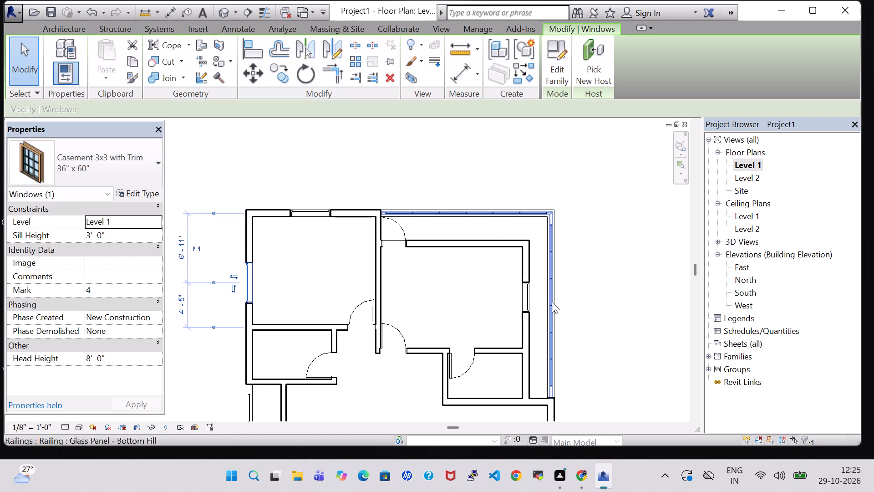
{"action": "left_click", "coordinate": [526, 307]}
{"action": "left_click", "coordinate": [126, 161]}
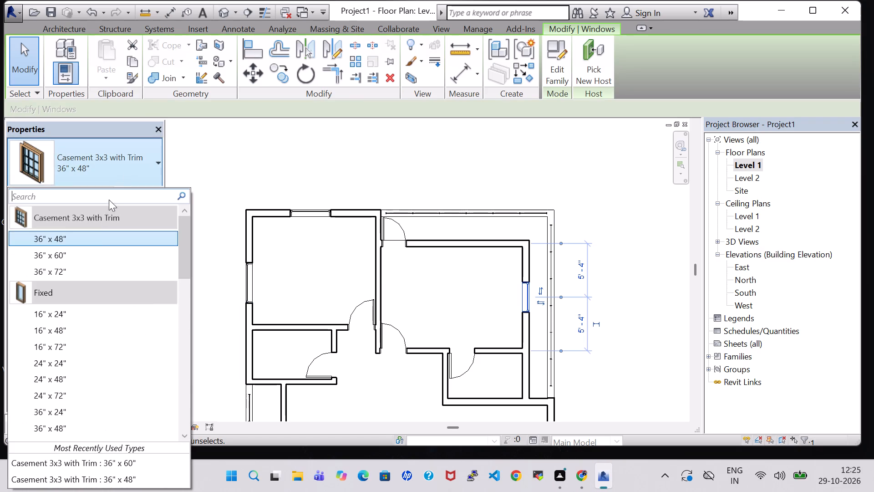
{"action": "left_click", "coordinate": [93, 251]}
{"action": "left_click", "coordinate": [626, 302]}
Change the south room's east and south windows to the Casement 3x3 36" x 60" type.
{"action": "middle_click_drag", "start_coordinate": [626, 302], "coordinate": [618, 171]}
{"action": "middle_click_drag", "start_coordinate": [592, 271], "coordinate": [577, 130]}
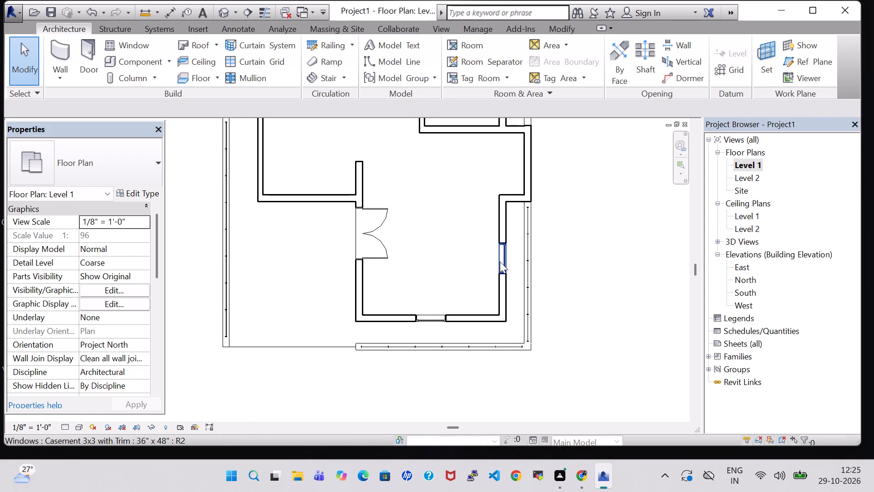
{"action": "left_click", "coordinate": [500, 261]}
{"action": "left_click", "coordinate": [151, 169]}
{"action": "left_click", "coordinate": [87, 257]}
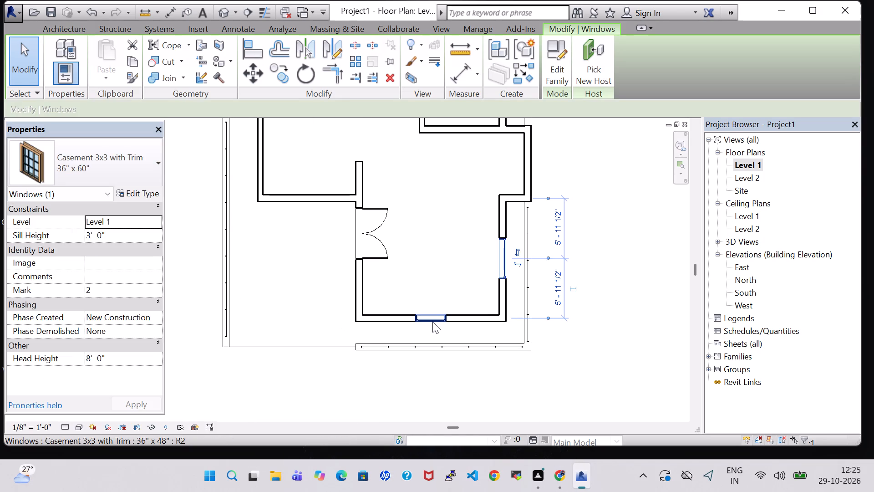
{"action": "left_click", "coordinate": [433, 322]}
{"action": "left_click", "coordinate": [104, 174]}
{"action": "left_click", "coordinate": [91, 254]}
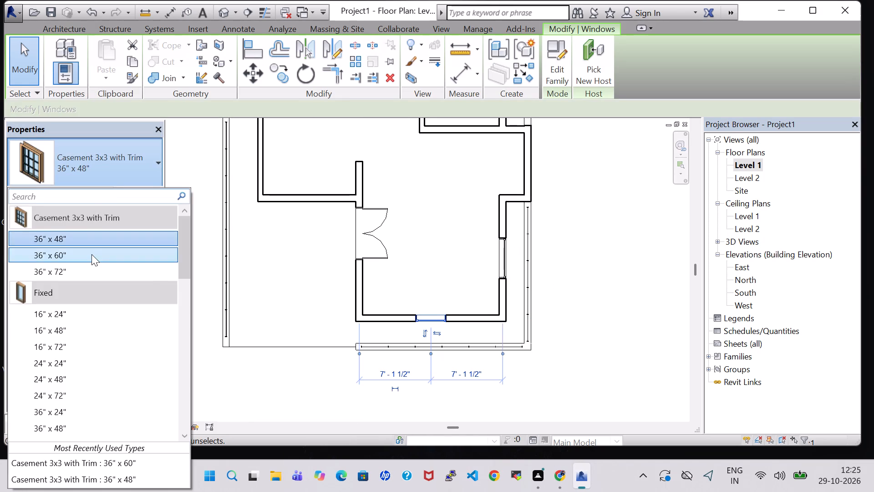
{"action": "left_click", "coordinate": [601, 261]}
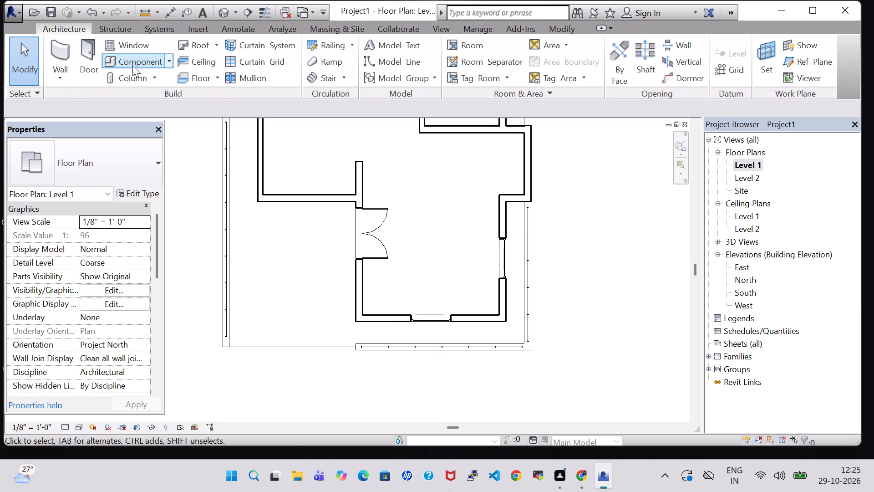
Load the Casement Dbl with Trim window family from the US Imperial library's Windows folder.
{"action": "left_click", "coordinate": [122, 43]}
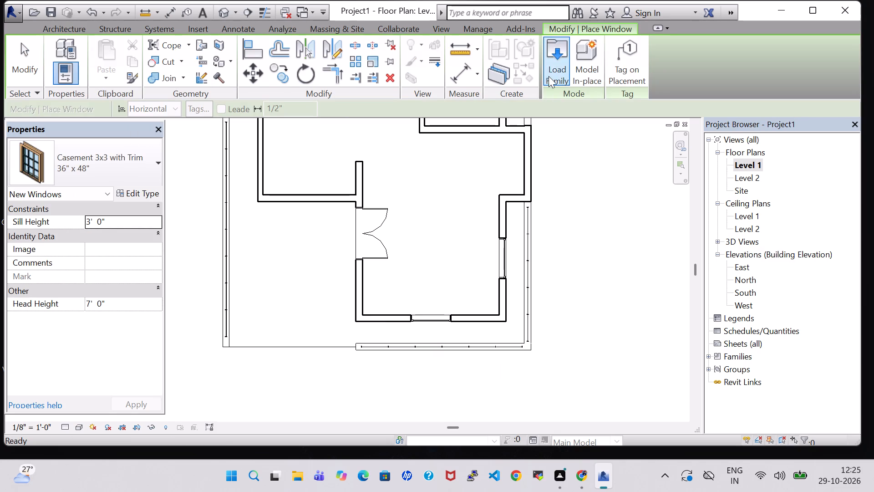
{"action": "left_click", "coordinate": [549, 72]}
{"action": "scroll", "coordinate": [568, 203], "scroll_direction": "down", "scroll_amount": 1}
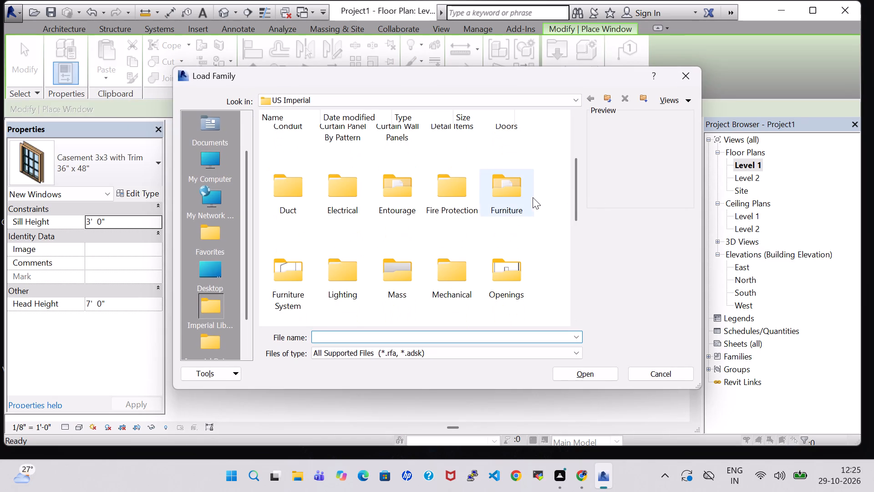
{"action": "scroll", "coordinate": [574, 226], "scroll_direction": "down", "scroll_amount": 3}
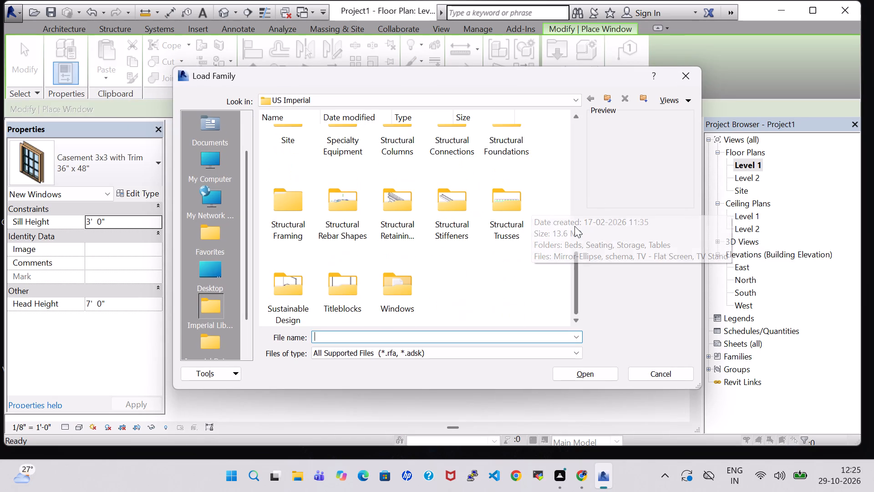
{"action": "double_click", "coordinate": [402, 275]}
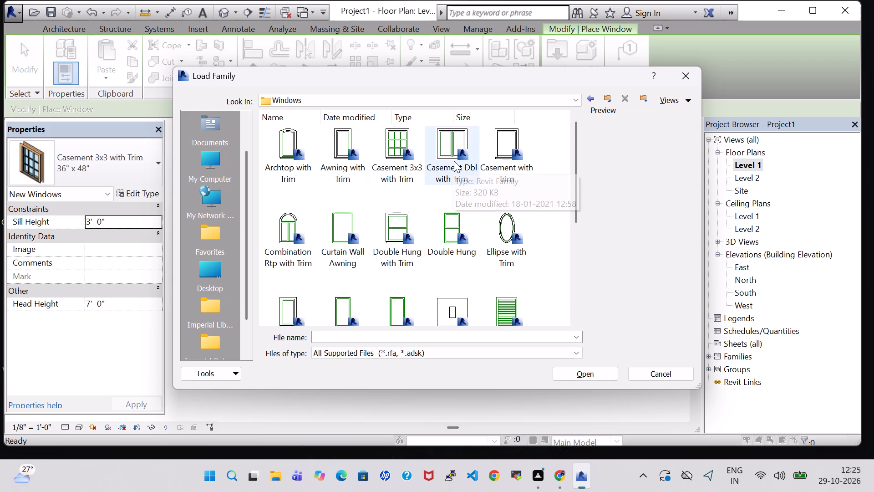
{"action": "left_click", "coordinate": [454, 161]}
{"action": "left_click", "coordinate": [574, 377]}
Place a 48" x 48" Casement Dbl window in the south wall west of the double door, 4' 4" from the west corner and 5' 6" from the east.
{"action": "scroll", "coordinate": [304, 241], "scroll_direction": "up", "scroll_amount": 3}
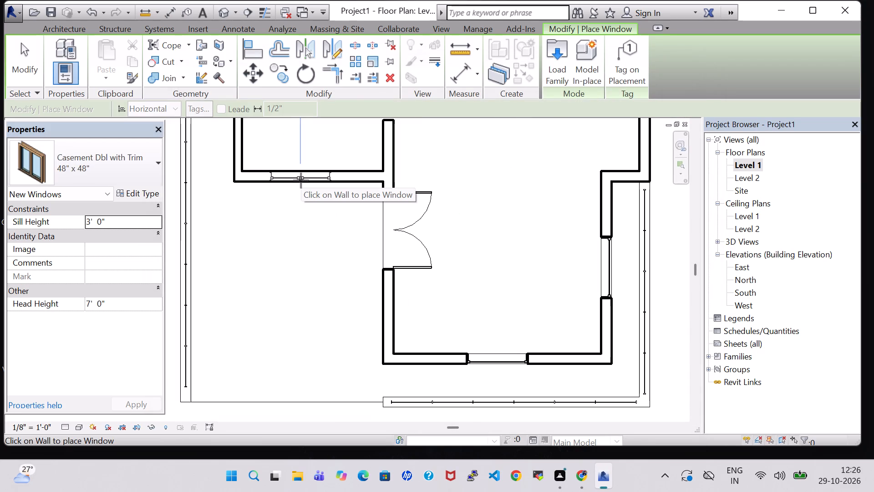
{"action": "left_click", "coordinate": [304, 181]}
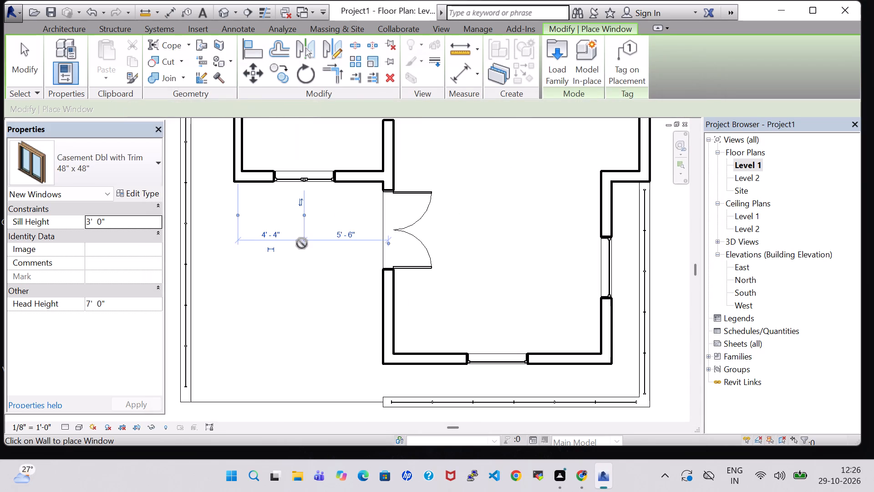
{"action": "key", "text": "Escape"}
{"action": "key", "text": "Escape"}
Open the 3D view and examine the windows on the house's exterior from all sides.
{"action": "scroll", "coordinate": [300, 251], "scroll_direction": "down", "scroll_amount": 5}
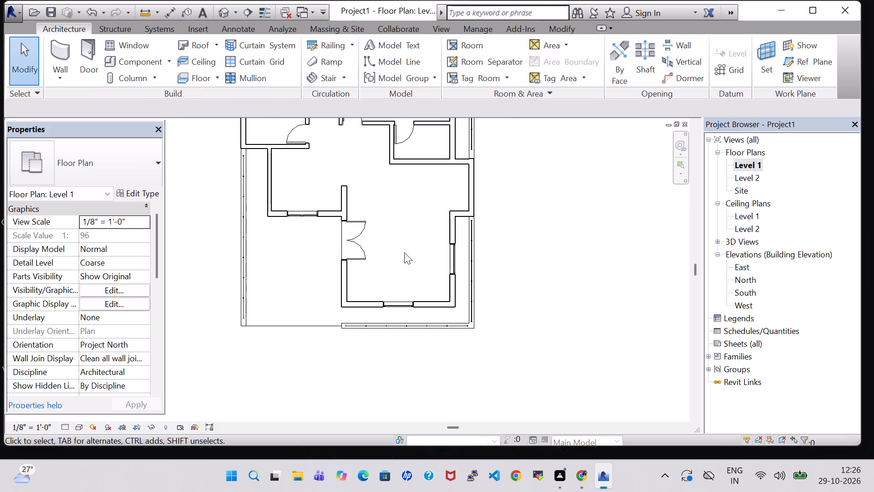
{"action": "left_click", "coordinate": [224, 10]}
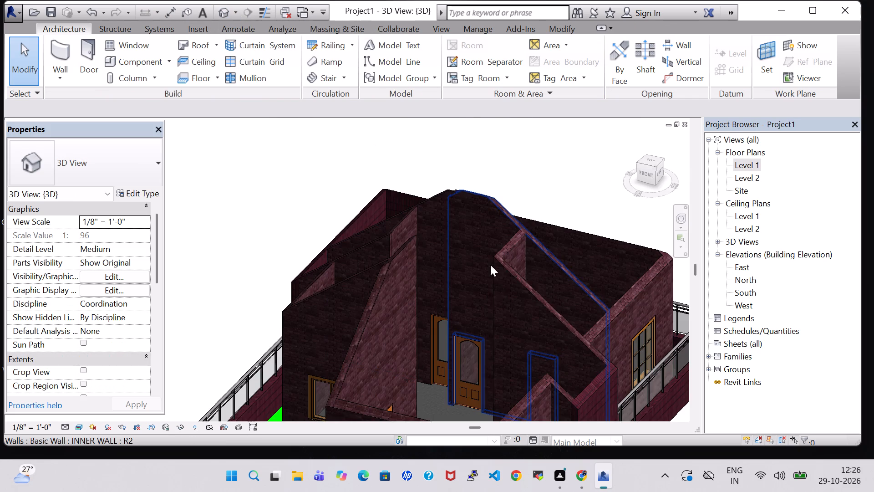
{"action": "scroll", "coordinate": [502, 286], "scroll_direction": "down", "scroll_amount": 2}
{"action": "middle_click_drag", "start_coordinate": [630, 408], "coordinate": [390, 397], "text": "shift"}
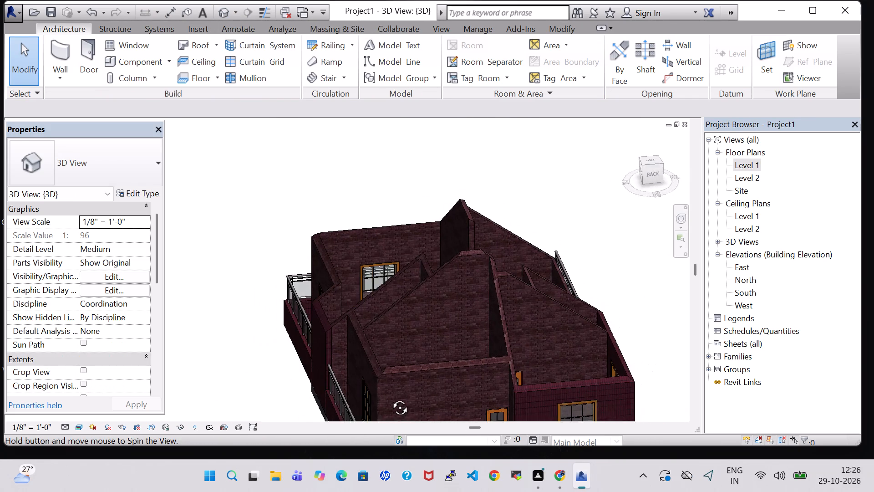
{"action": "middle_click_drag", "start_coordinate": [390, 397], "coordinate": [299, 331], "text": "shift"}
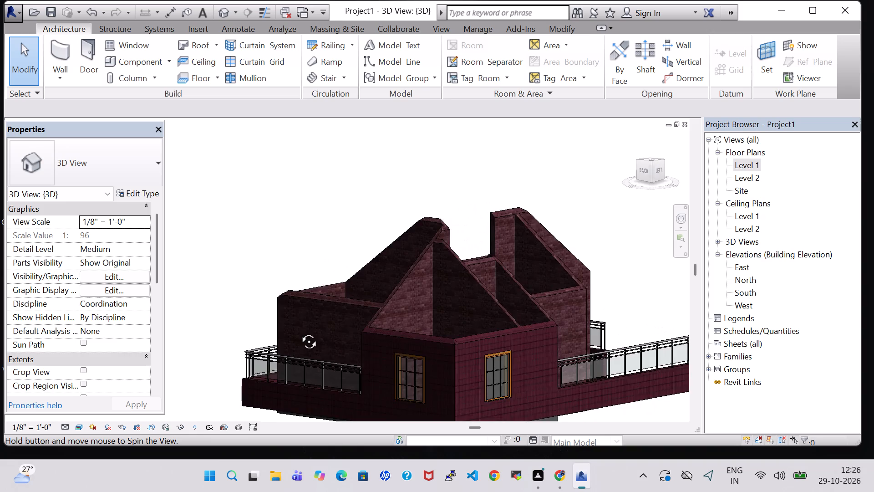
{"action": "middle_click_drag", "start_coordinate": [299, 331], "coordinate": [110, 352], "text": "shift"}
{"action": "middle_click_drag", "start_coordinate": [653, 284], "coordinate": [636, 289], "text": "shift"}
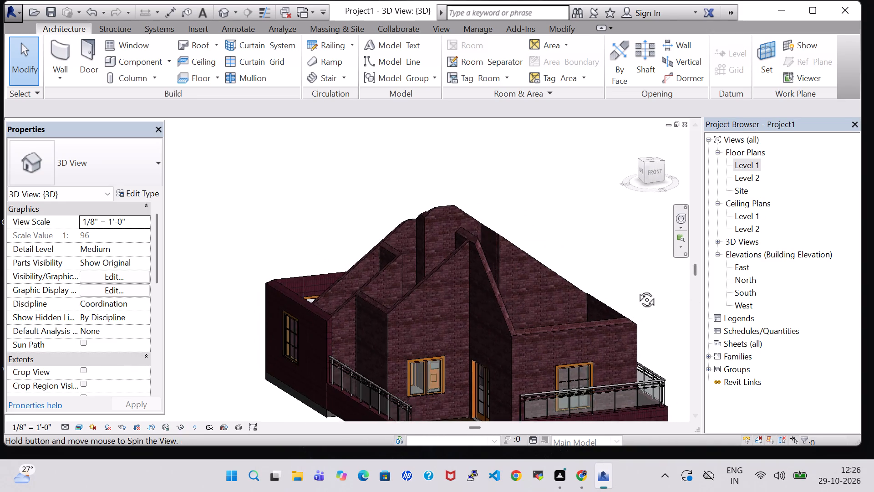
{"action": "middle_click_drag", "start_coordinate": [636, 289], "coordinate": [601, 311], "text": "shift"}
{"action": "scroll", "coordinate": [601, 312], "scroll_direction": "down", "scroll_amount": 1, "text": "shift"}
{"action": "middle_click_drag", "start_coordinate": [638, 357], "coordinate": [633, 329], "text": "shift"}
{"action": "middle_click", "coordinate": [633, 328], "text": "shift"}
{"action": "middle_click_drag", "start_coordinate": [634, 338], "coordinate": [622, 295]}
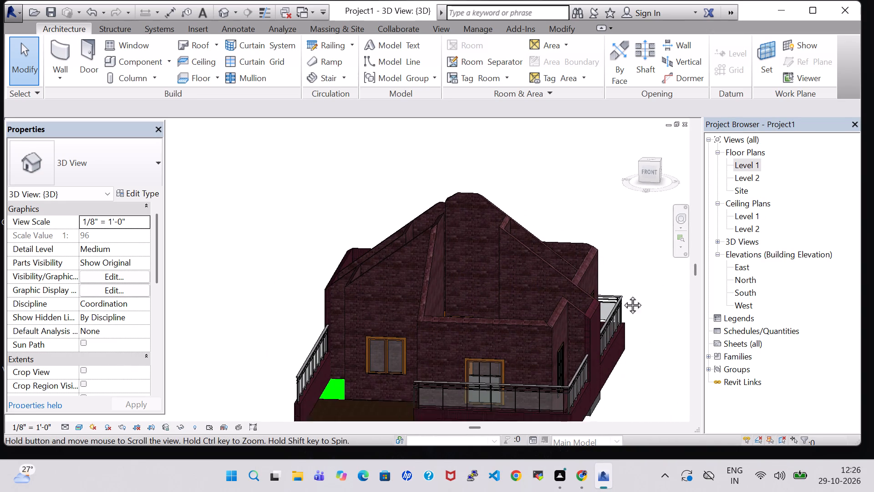
{"action": "middle_click_drag", "start_coordinate": [622, 295], "coordinate": [614, 276]}
{"action": "middle_click_drag", "start_coordinate": [609, 257], "coordinate": [601, 233]}
{"action": "middle_click_drag", "start_coordinate": [610, 303], "coordinate": [625, 309], "text": "shift"}
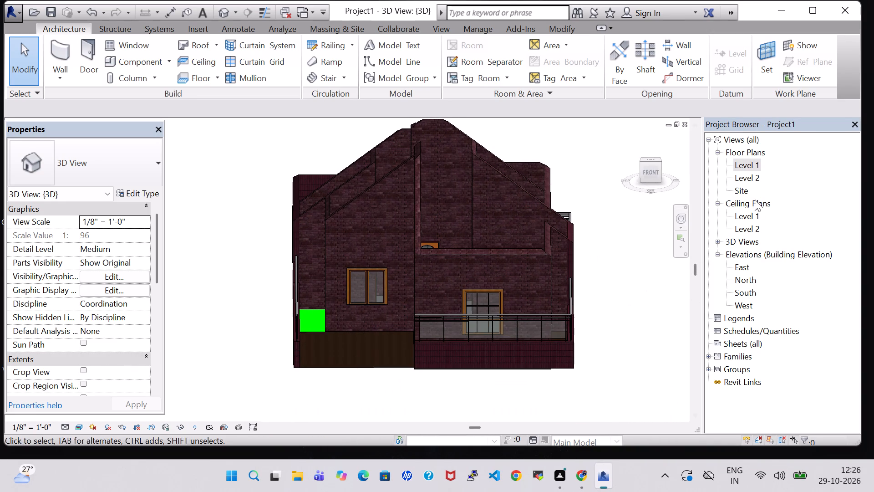
In the Level 1 floor plan, load the Transom with Trim window family from the US Imperial library's Windows folder.
{"action": "double_click", "coordinate": [747, 162]}
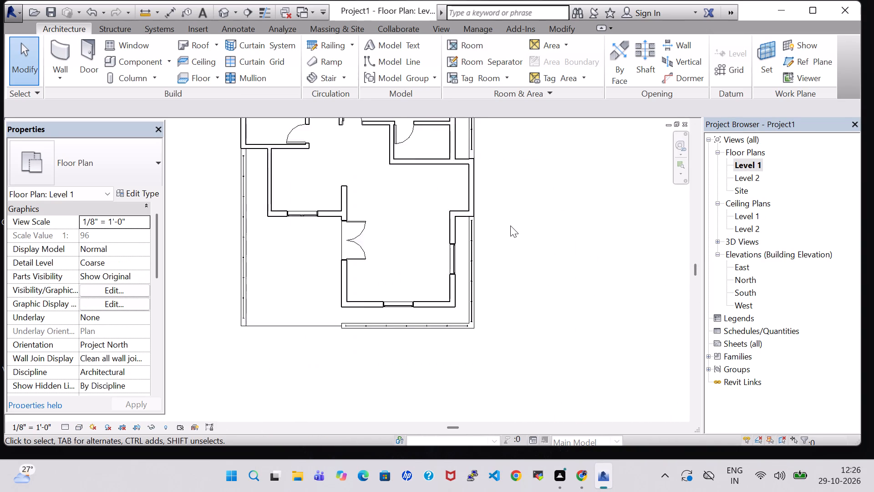
{"action": "scroll", "coordinate": [509, 226], "scroll_direction": "down", "scroll_amount": 4}
{"action": "middle_click_drag", "start_coordinate": [551, 187], "coordinate": [545, 206]}
{"action": "left_click", "coordinate": [133, 44]}
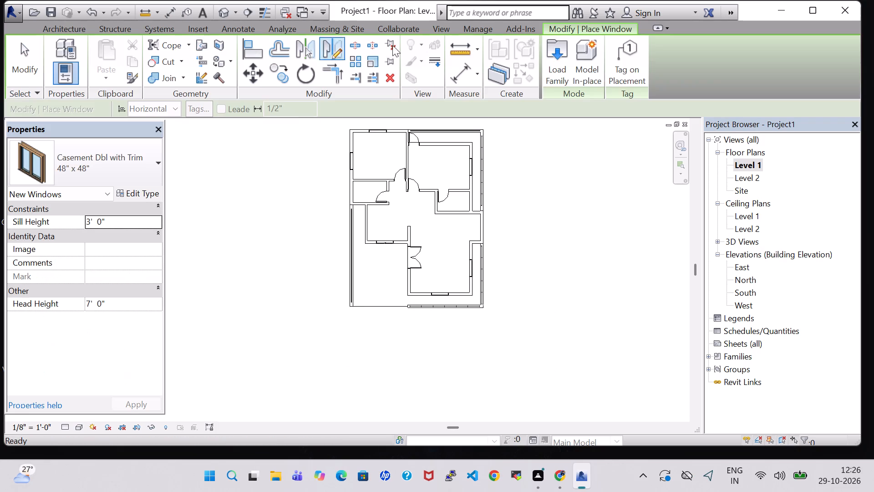
{"action": "left_click", "coordinate": [558, 60]}
{"action": "scroll", "coordinate": [545, 148], "scroll_direction": "down", "scroll_amount": 1}
{"action": "scroll", "coordinate": [515, 170], "scroll_direction": "down", "scroll_amount": 2}
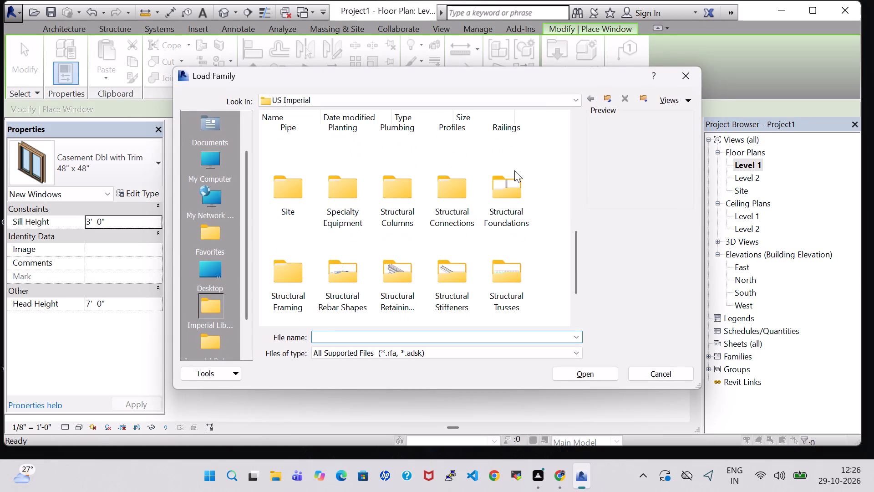
{"action": "scroll", "coordinate": [407, 227], "scroll_direction": "down", "scroll_amount": 1}
{"action": "double_click", "coordinate": [401, 280]}
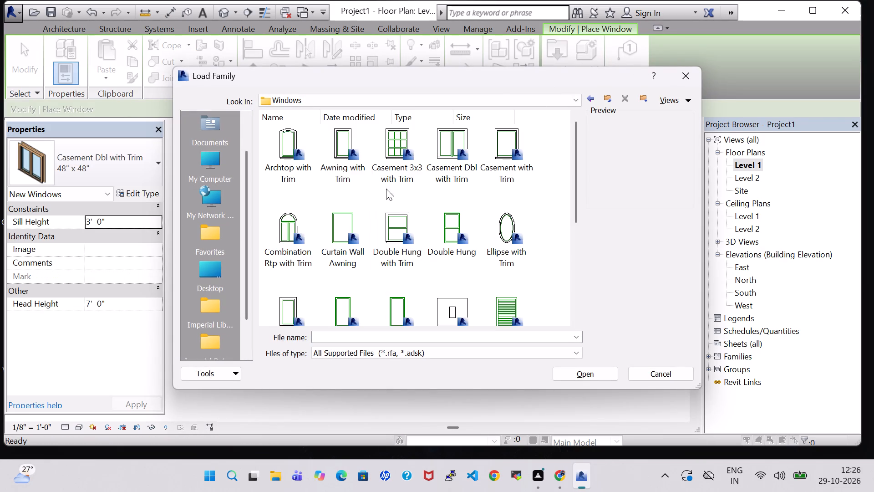
{"action": "scroll", "coordinate": [481, 184], "scroll_direction": "down", "scroll_amount": 2}
{"action": "left_click", "coordinate": [444, 207]}
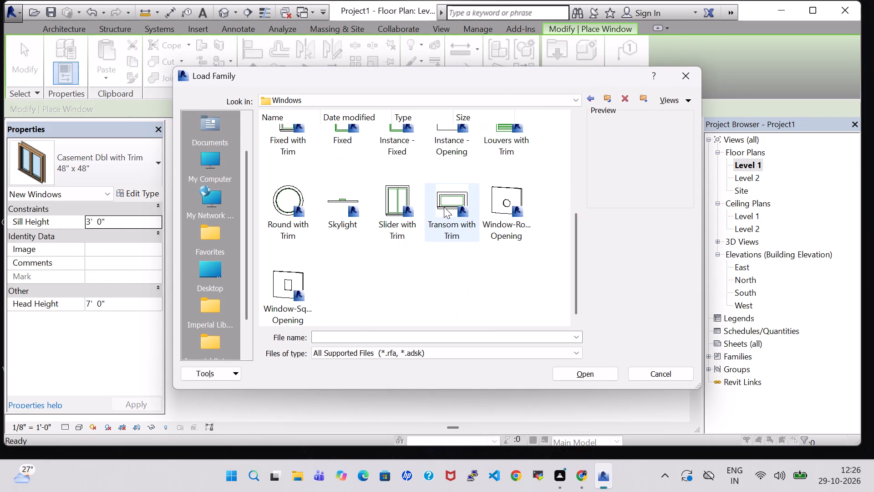
{"action": "left_click", "coordinate": [595, 372]}
Place 24" x 24" Transom windows centered in the small east room's east wall (2' 6 1/2" each side) and small west room's west wall (2' 8 1/2").
{"action": "scroll", "coordinate": [526, 225], "scroll_direction": "up", "scroll_amount": 6}
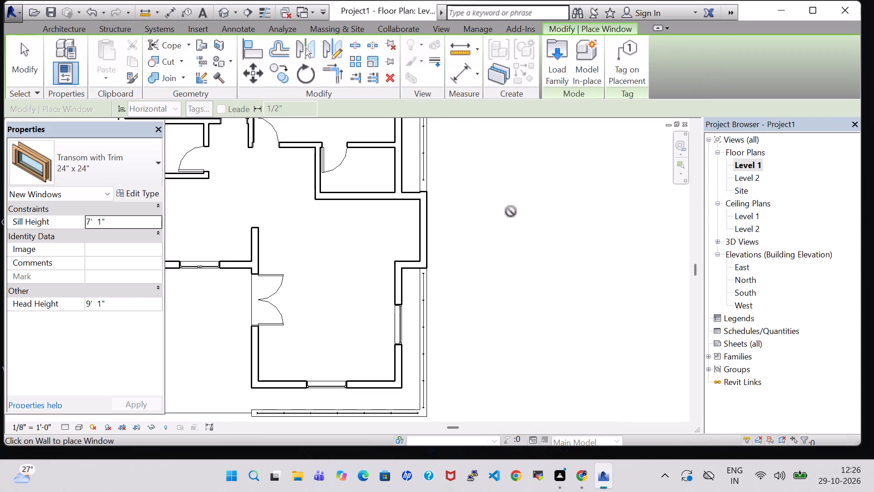
{"action": "middle_click_drag", "start_coordinate": [506, 234], "coordinate": [522, 330]}
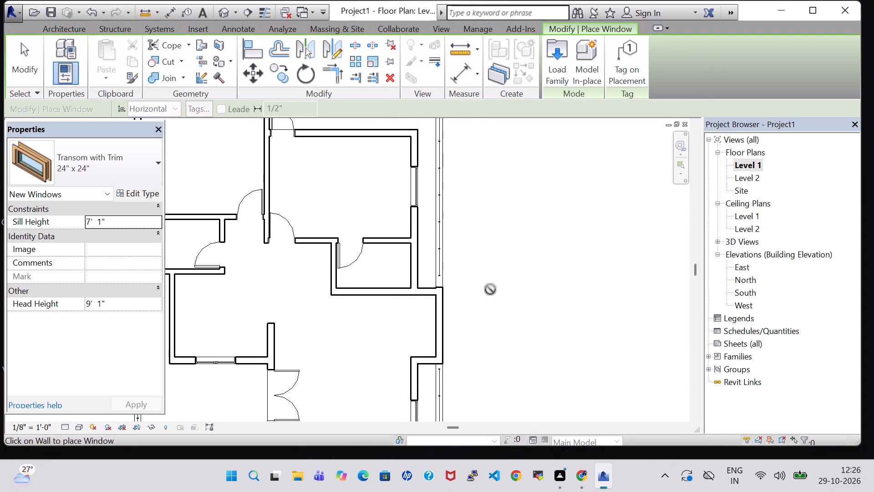
{"action": "left_click", "coordinate": [413, 264]}
{"action": "middle_click_drag", "start_coordinate": [376, 267], "coordinate": [581, 278]}
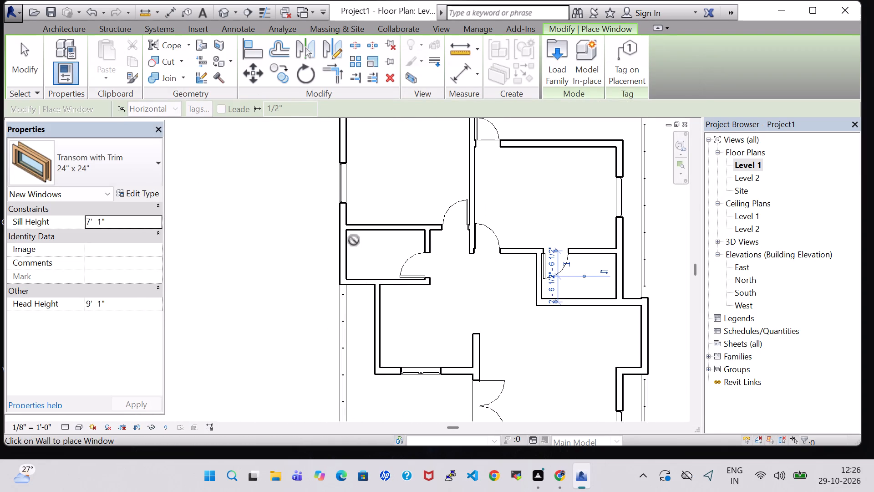
{"action": "left_click", "coordinate": [344, 254]}
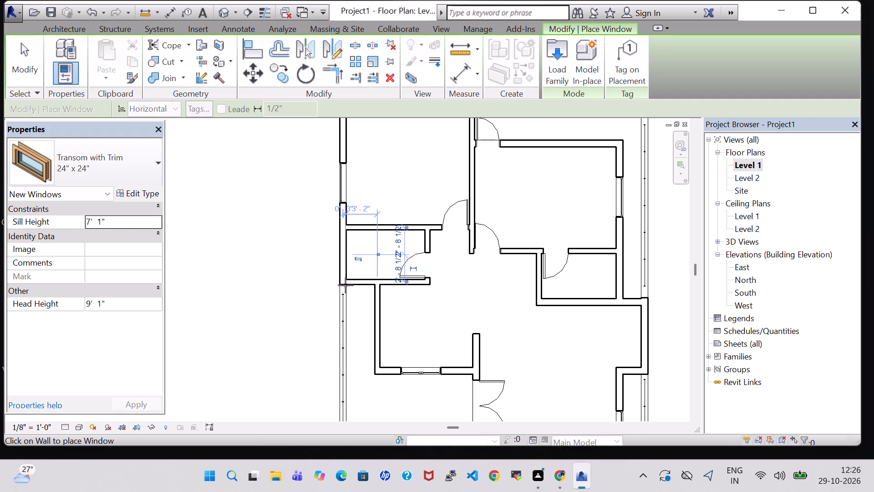
{"action": "key", "text": "Escape"}
{"action": "key", "text": "Escape"}
{"action": "key", "text": "Escape"}
Open the 3D view and examine the house's exterior walls and windows from the front and above.
{"action": "scroll", "coordinate": [279, 267], "scroll_direction": "down", "scroll_amount": 6}
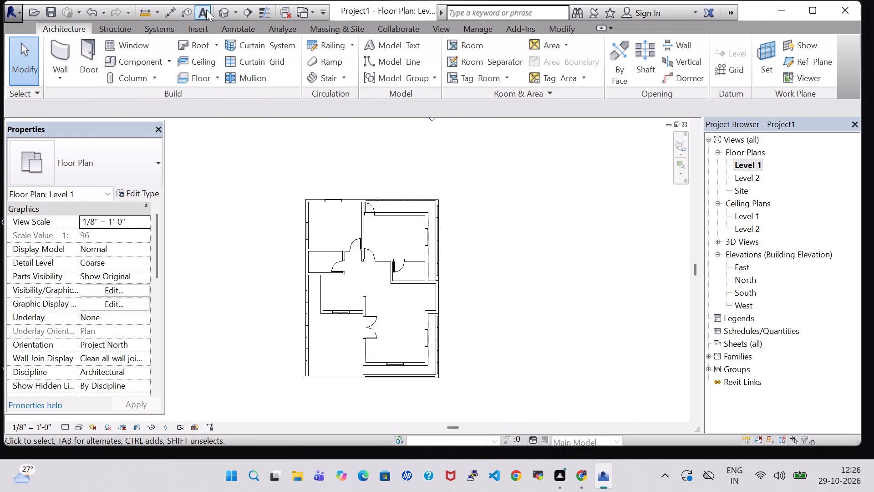
{"action": "left_click", "coordinate": [225, 11]}
{"action": "middle_click_drag", "start_coordinate": [617, 277], "coordinate": [587, 280]}
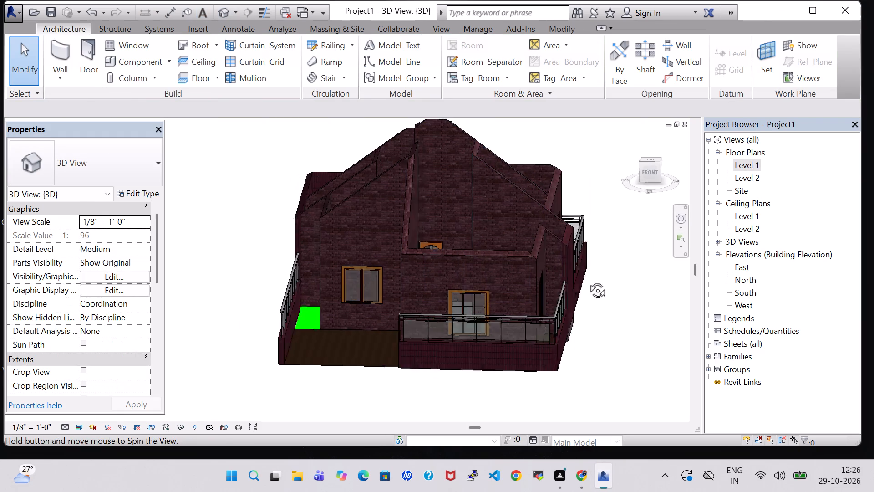
{"action": "middle_click_drag", "start_coordinate": [587, 280], "coordinate": [562, 286]}
{"action": "middle_click_drag", "start_coordinate": [586, 337], "coordinate": [513, 393], "text": "shift"}
{"action": "middle_click_drag", "start_coordinate": [508, 399], "coordinate": [506, 407], "text": "shift"}
{"action": "middle_click_drag", "start_coordinate": [564, 389], "coordinate": [672, 342], "text": "shift"}
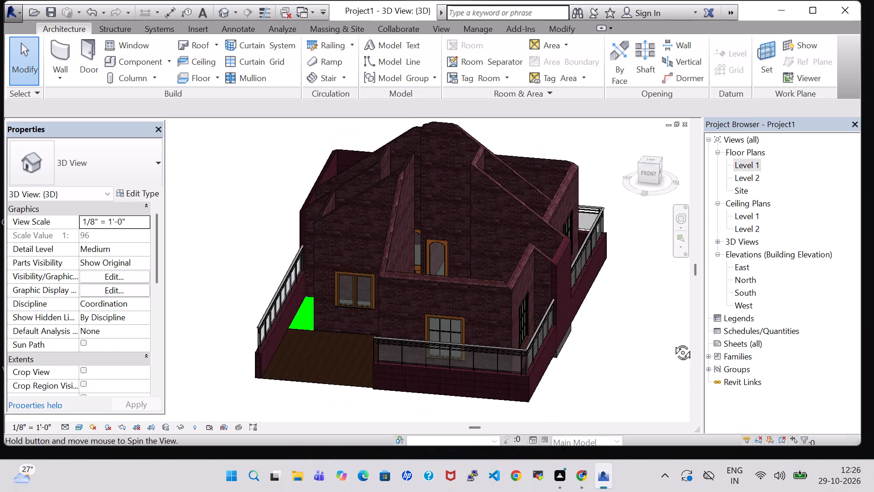
{"action": "middle_click_drag", "start_coordinate": [672, 342], "coordinate": [673, 342], "text": "shift"}
{"action": "middle_click_drag", "start_coordinate": [649, 328], "coordinate": [657, 298], "text": "shift"}
Return to the Level 1 floor plan and examine the room layout with its doors and windows.
{"action": "double_click", "coordinate": [744, 161]}
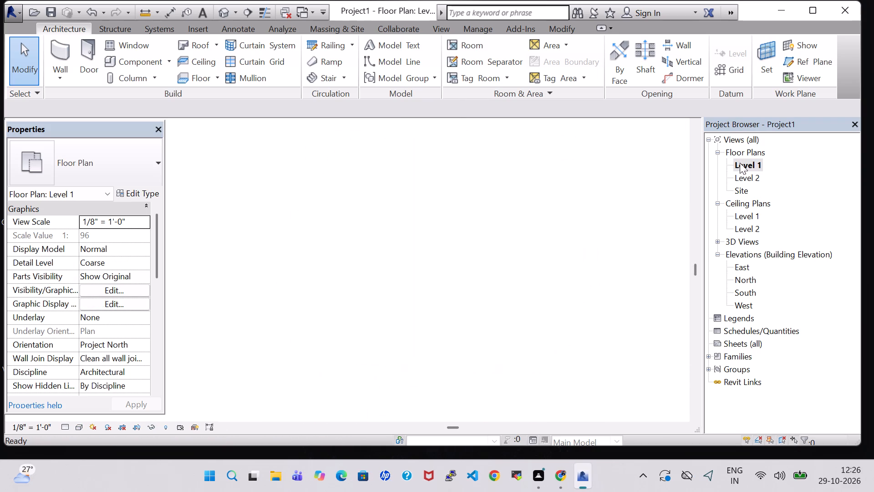
{"action": "scroll", "coordinate": [529, 277], "scroll_direction": "down", "scroll_amount": 3}
{"action": "middle_click_drag", "start_coordinate": [526, 256], "coordinate": [521, 261]}
{"action": "scroll", "coordinate": [521, 262], "scroll_direction": "up", "scroll_amount": 5}
{"action": "middle_click_drag", "start_coordinate": [522, 262], "coordinate": [571, 221]}
{"action": "scroll", "coordinate": [562, 224], "scroll_direction": "up", "scroll_amount": 1}
{"action": "middle_click", "coordinate": [562, 224]}
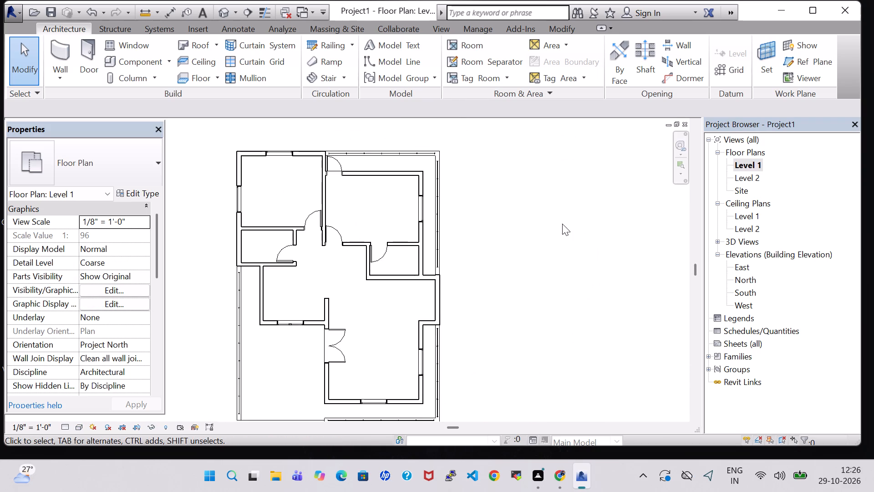
{"action": "middle_click_drag", "start_coordinate": [562, 224], "coordinate": [580, 225]}
{"action": "scroll", "coordinate": [299, 171], "scroll_direction": "up", "scroll_amount": 11}
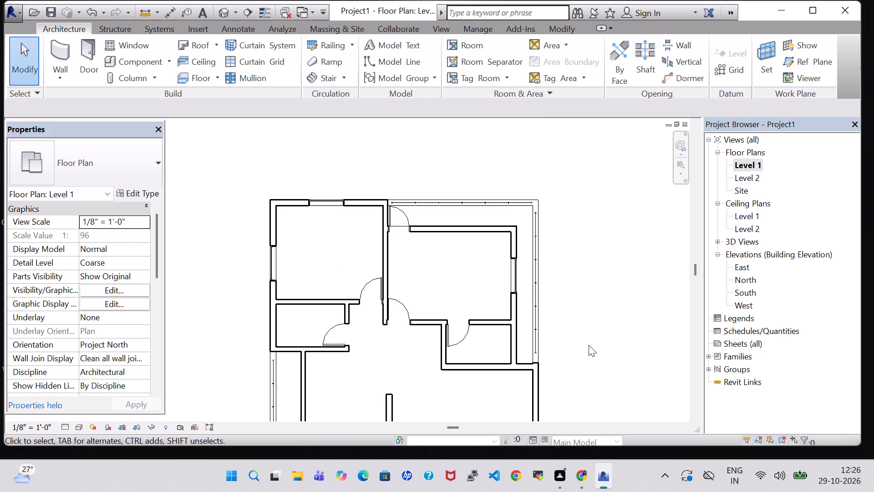
{"action": "scroll", "coordinate": [589, 345], "scroll_direction": "down", "scroll_amount": 5}
{"action": "middle_click_drag", "start_coordinate": [590, 349], "coordinate": [573, 313]}
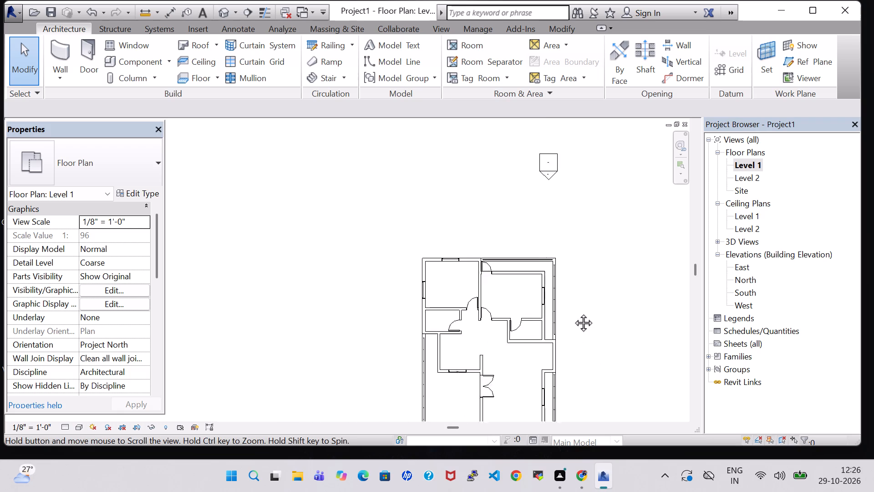
{"action": "middle_click_drag", "start_coordinate": [573, 313], "coordinate": [533, 223]}
{"action": "scroll", "coordinate": [537, 231], "scroll_direction": "up", "scroll_amount": 1}
{"action": "middle_click_drag", "start_coordinate": [537, 231], "coordinate": [559, 260]}
{"action": "scroll", "coordinate": [559, 260], "scroll_direction": "up", "scroll_amount": 1}
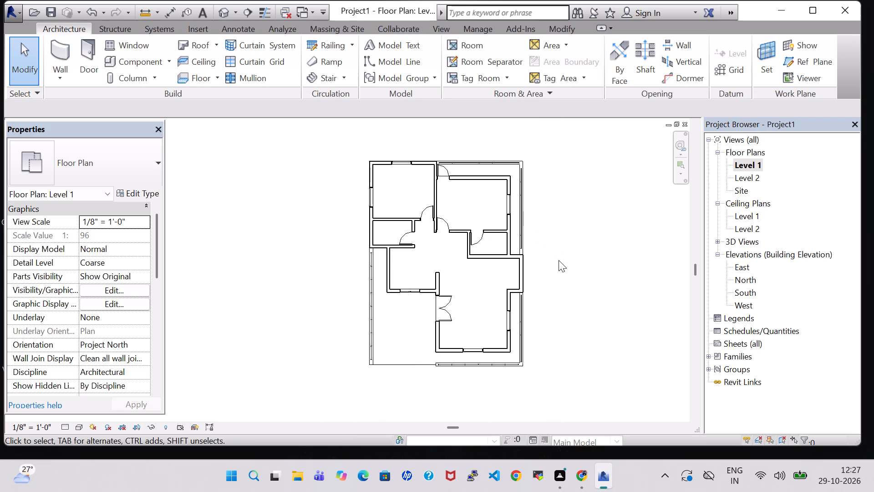
{"action": "scroll", "coordinate": [559, 260], "scroll_direction": "up", "scroll_amount": 1}
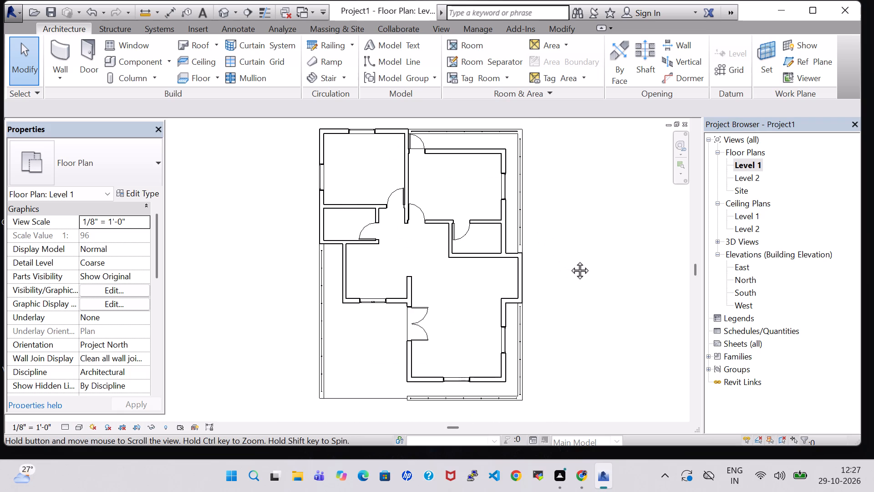
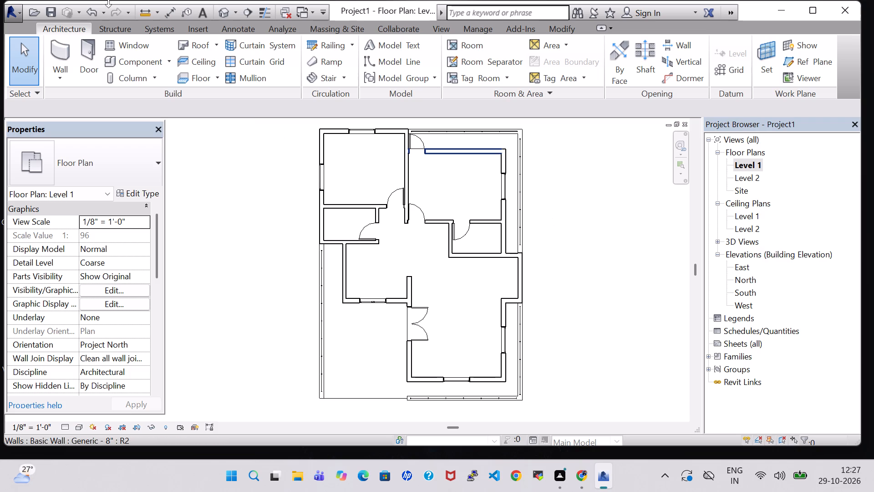
Start the Place a Component command in the Level 1 floor plan.
{"action": "left_click", "coordinate": [147, 60]}
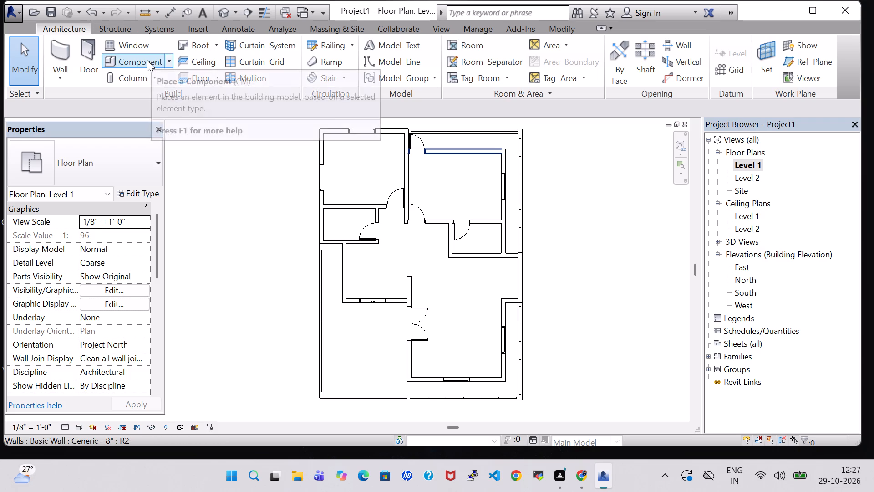
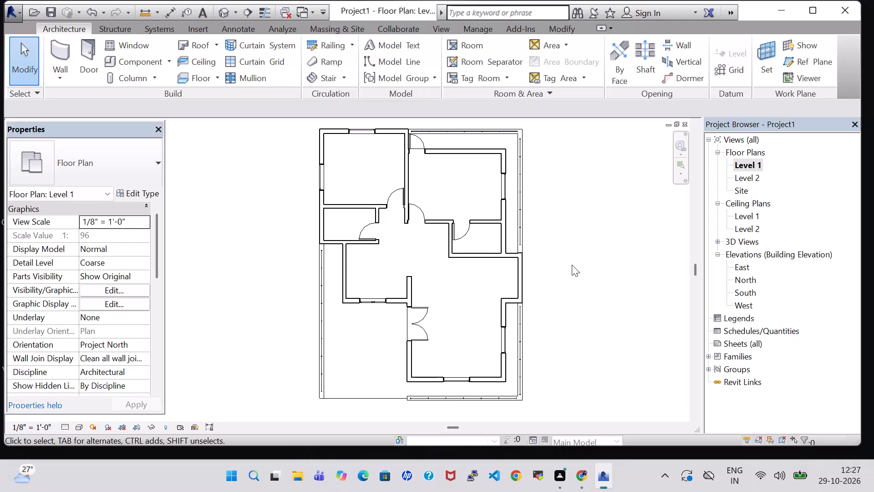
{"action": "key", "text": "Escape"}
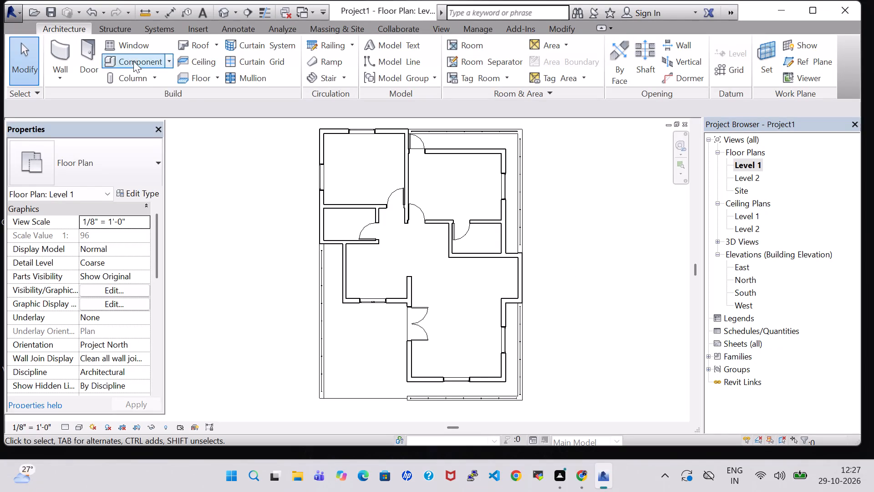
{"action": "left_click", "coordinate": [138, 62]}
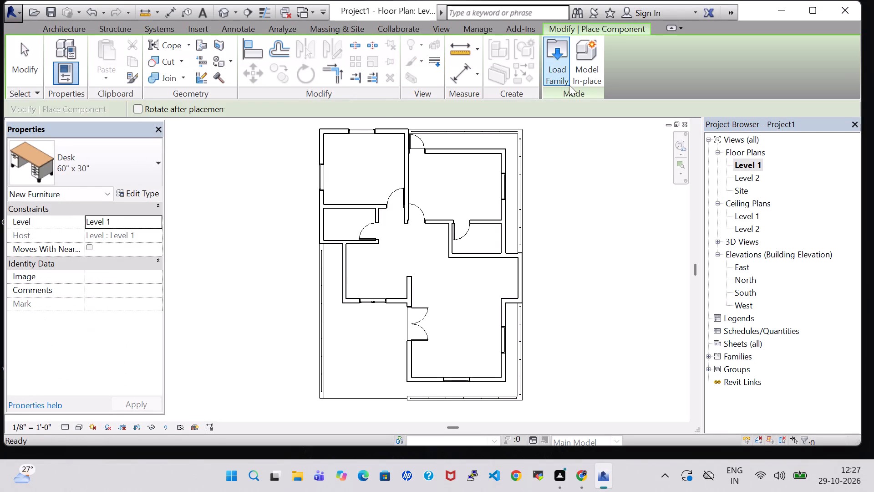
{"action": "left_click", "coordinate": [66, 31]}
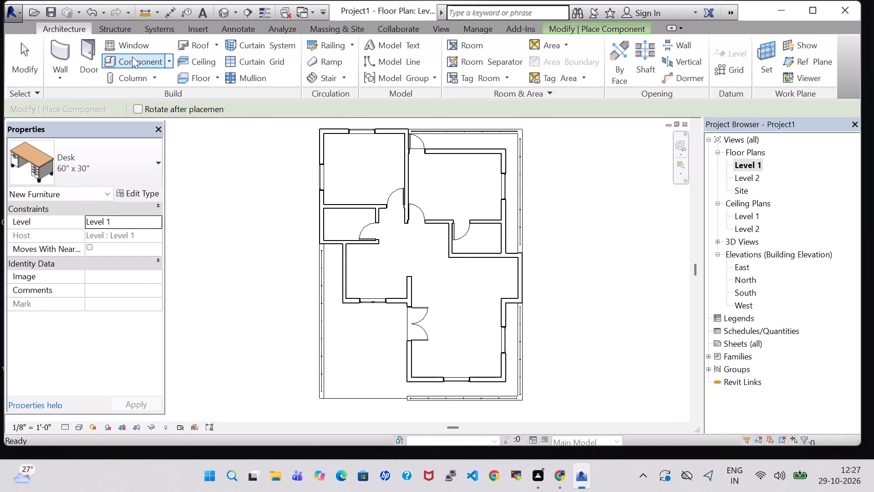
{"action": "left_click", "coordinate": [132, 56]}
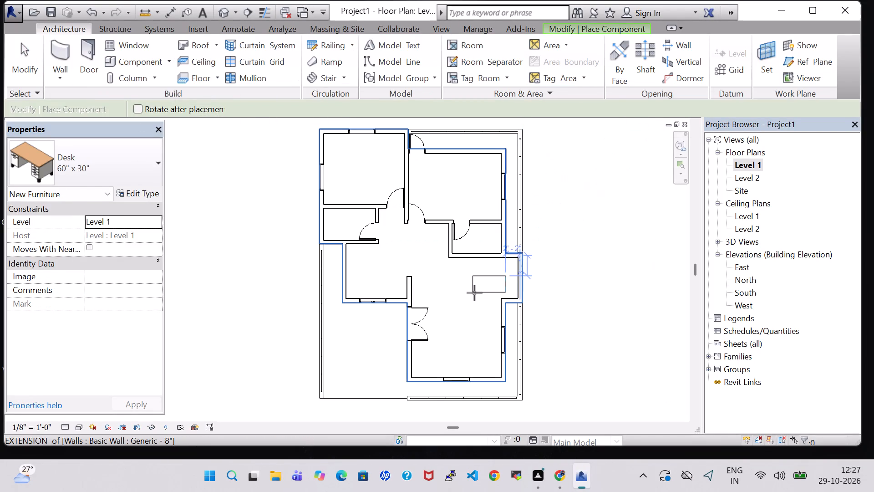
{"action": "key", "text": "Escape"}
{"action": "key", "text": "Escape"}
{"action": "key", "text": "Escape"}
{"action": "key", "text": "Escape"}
Load the Bed-Standard.0001 family from the US Imperial library's Furniture > Beds folder for component placement.
{"action": "left_click", "coordinate": [136, 58]}
{"action": "left_click", "coordinate": [550, 58]}
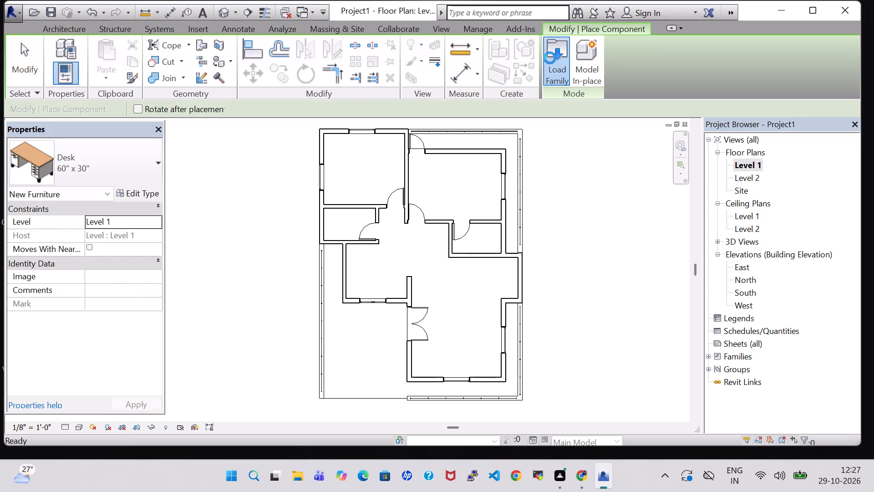
{"action": "scroll", "coordinate": [396, 172], "scroll_direction": "down", "scroll_amount": 1}
{"action": "scroll", "coordinate": [463, 193], "scroll_direction": "down", "scroll_amount": 1}
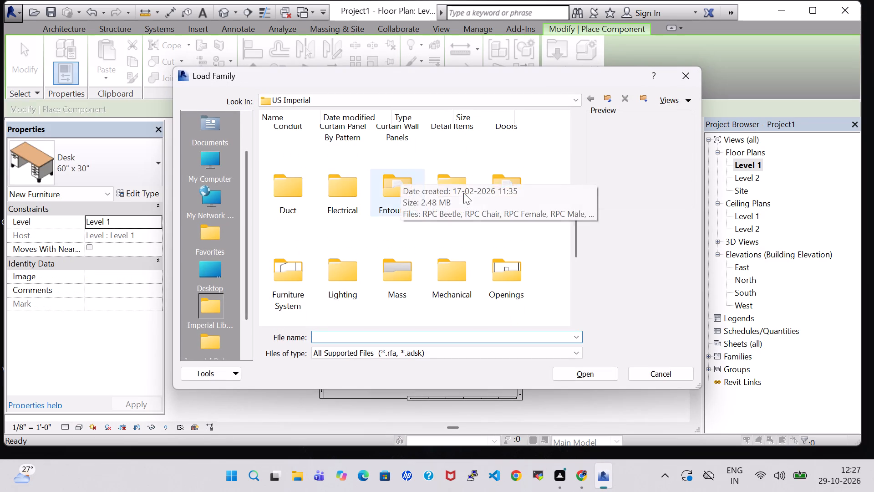
{"action": "scroll", "coordinate": [516, 247], "scroll_direction": "down", "scroll_amount": 1}
{"action": "scroll", "coordinate": [415, 228], "scroll_direction": "up", "scroll_amount": 2}
{"action": "double_click", "coordinate": [506, 206]}
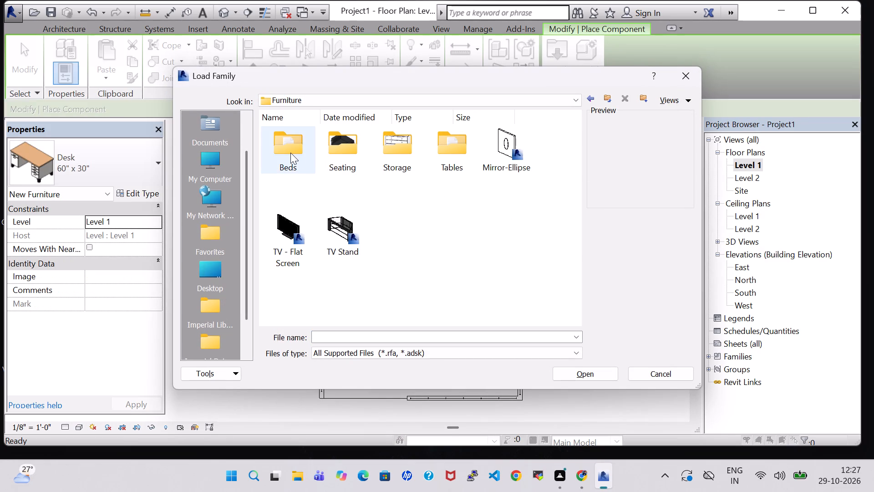
{"action": "double_click", "coordinate": [290, 153]}
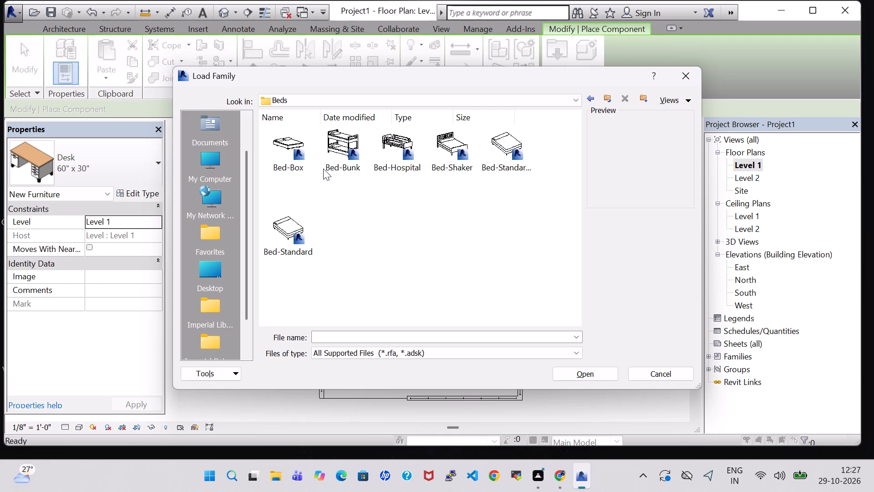
{"action": "left_click", "coordinate": [506, 148]}
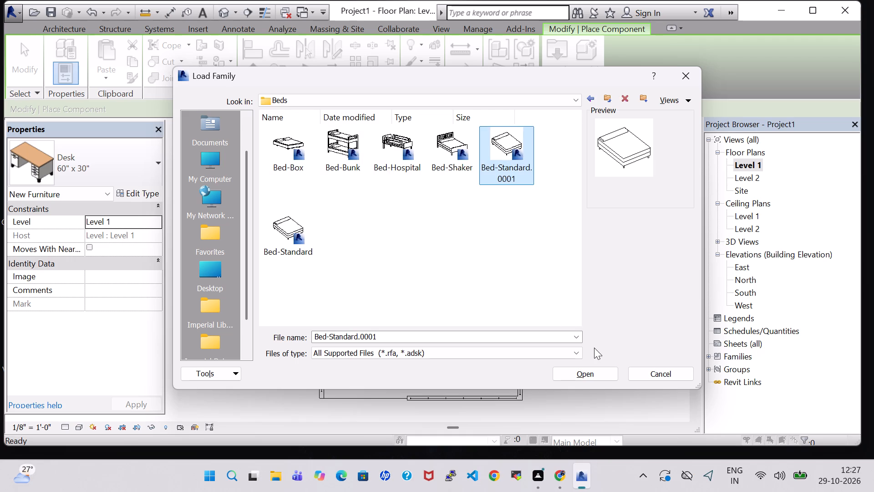
{"action": "left_click", "coordinate": [594, 373]}
Place the Double 54" x 75" bed in the northwest bedroom, rotated so its head faces the west wall's window.
{"action": "scroll", "coordinate": [362, 182], "scroll_direction": "up", "scroll_amount": 5}
{"action": "middle_click_drag", "start_coordinate": [362, 182], "coordinate": [363, 282]}
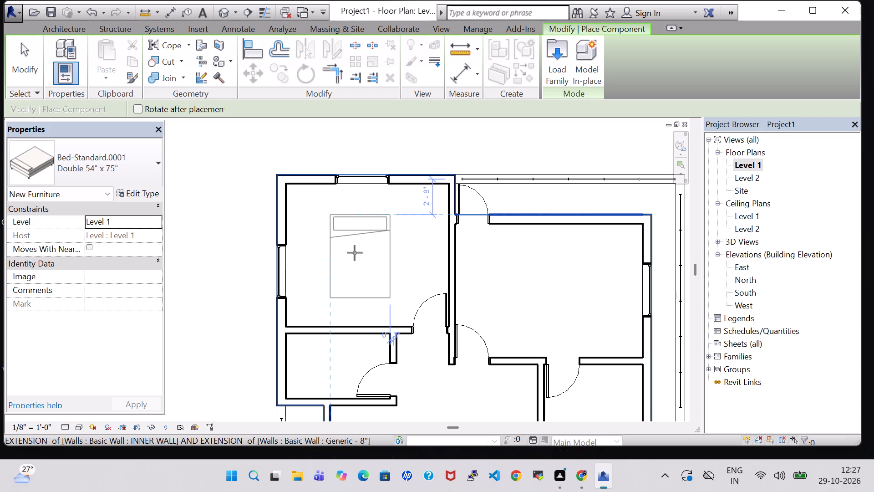
{"action": "key", "text": "space"}
{"action": "key", "text": "space"}
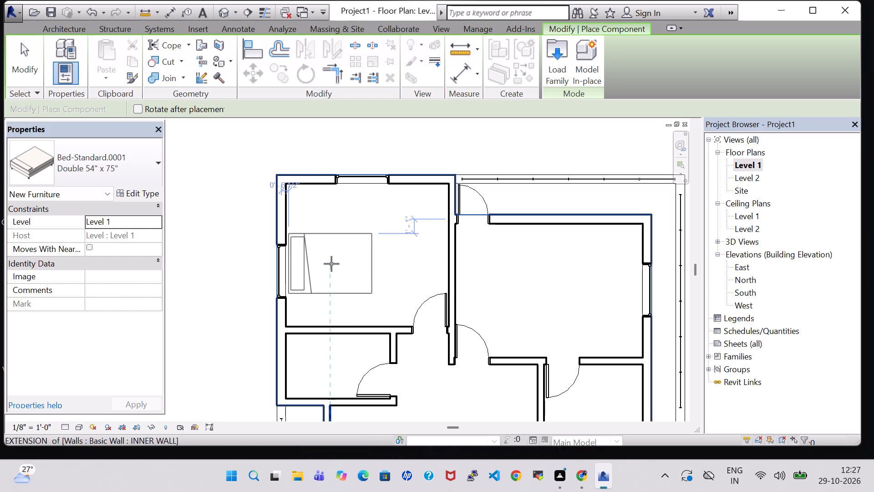
{"action": "left_click", "coordinate": [331, 264]}
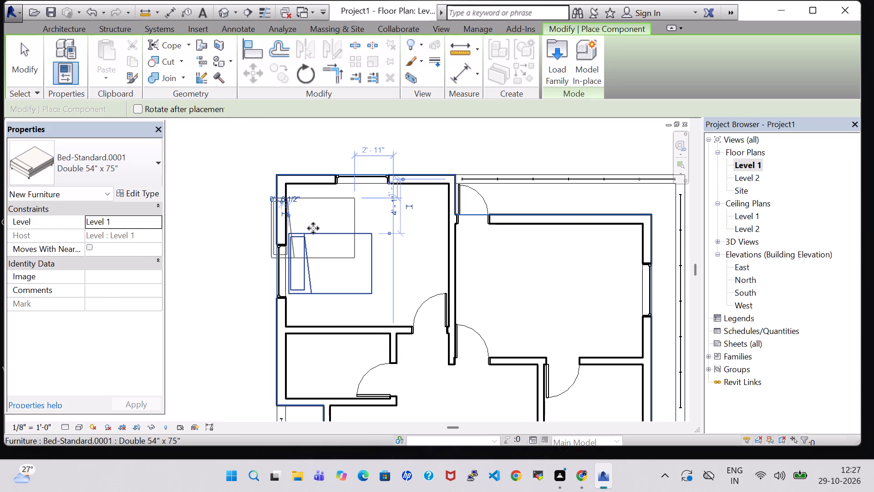
{"action": "key", "text": "Escape"}
{"action": "key", "text": "Escape"}
Change the placed bed's type to King 78" x 80".
{"action": "left_click", "coordinate": [338, 242]}
{"action": "left_click", "coordinate": [71, 154]}
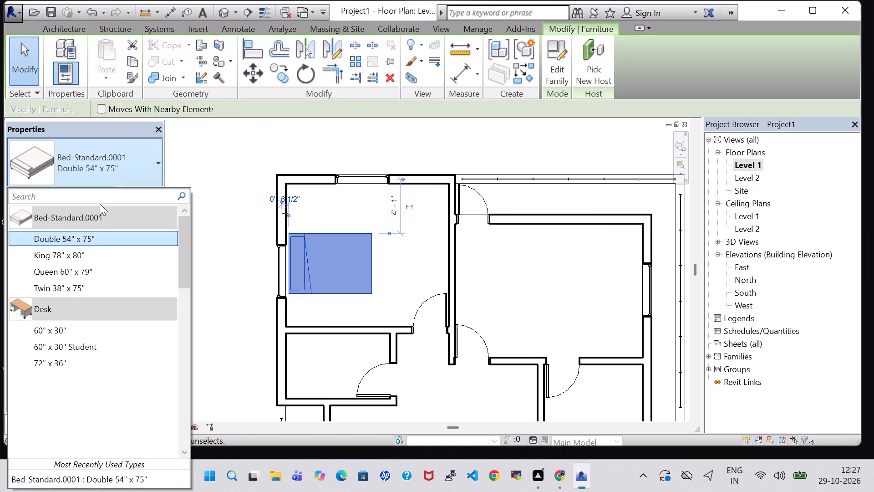
{"action": "left_click", "coordinate": [108, 257]}
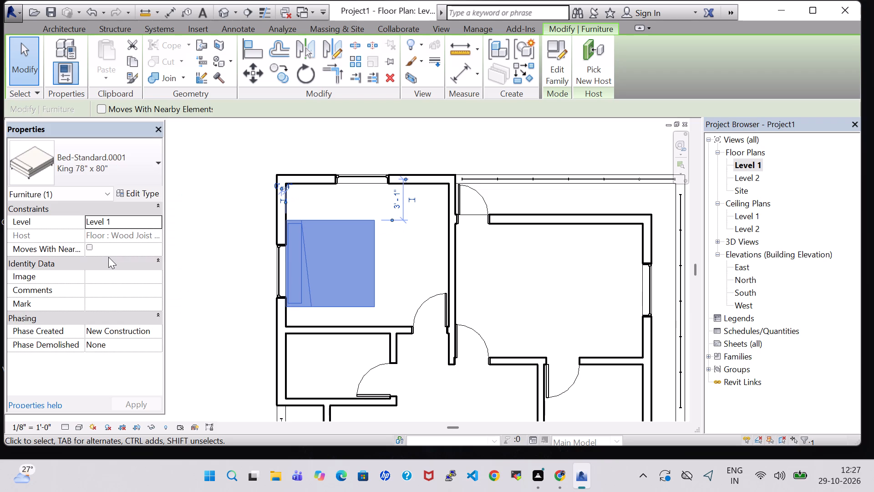
Nudge the king bed north along the west wall to about 2' - 4" from the north wall.
{"action": "key", "text": "Up"}
{"action": "key", "text": "Up"}
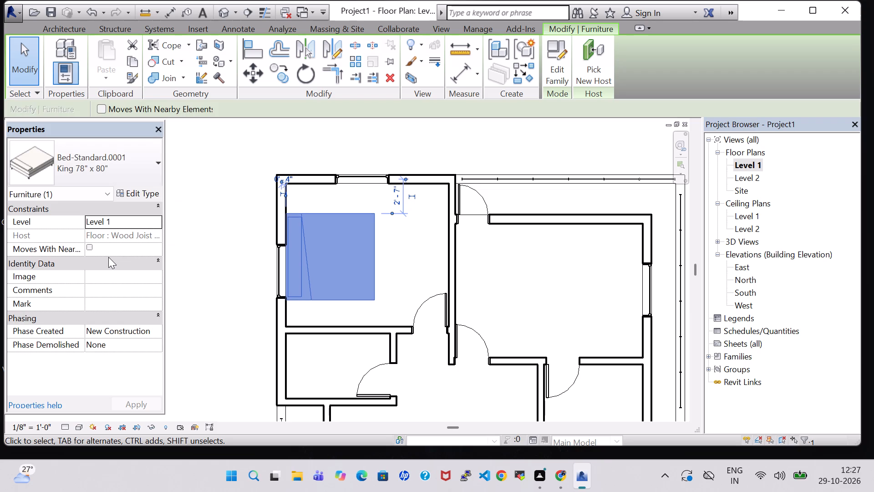
{"action": "key", "text": "Up"}
{"action": "left_click", "coordinate": [227, 244]}
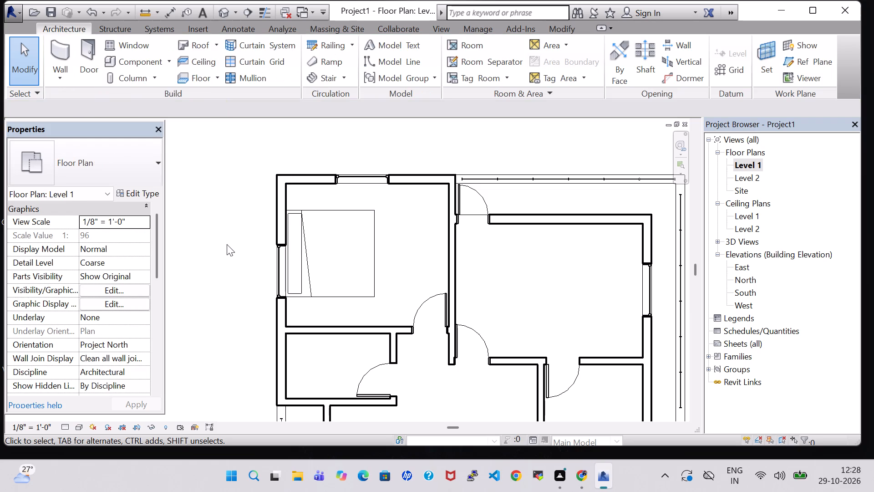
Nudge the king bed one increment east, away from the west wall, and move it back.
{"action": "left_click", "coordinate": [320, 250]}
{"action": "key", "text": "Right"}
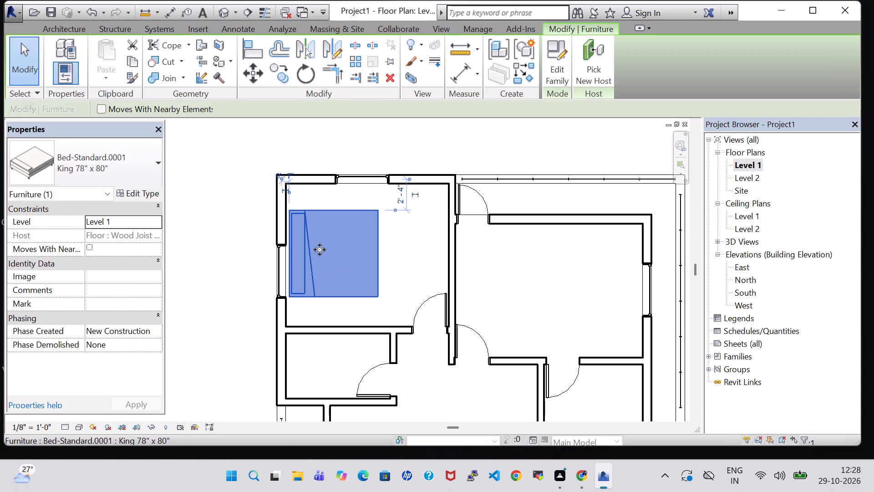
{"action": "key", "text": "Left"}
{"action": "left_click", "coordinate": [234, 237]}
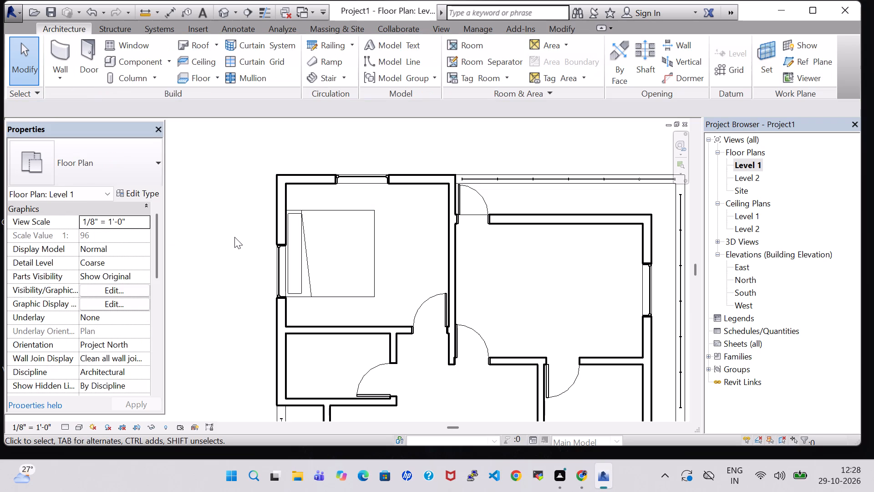
Start the Place a Component command again for the next piece of furniture.
{"action": "left_click", "coordinate": [133, 67]}
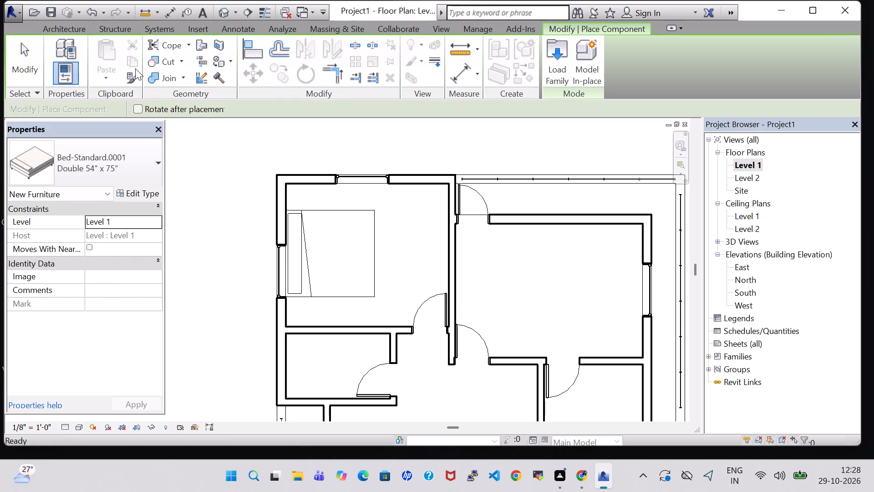
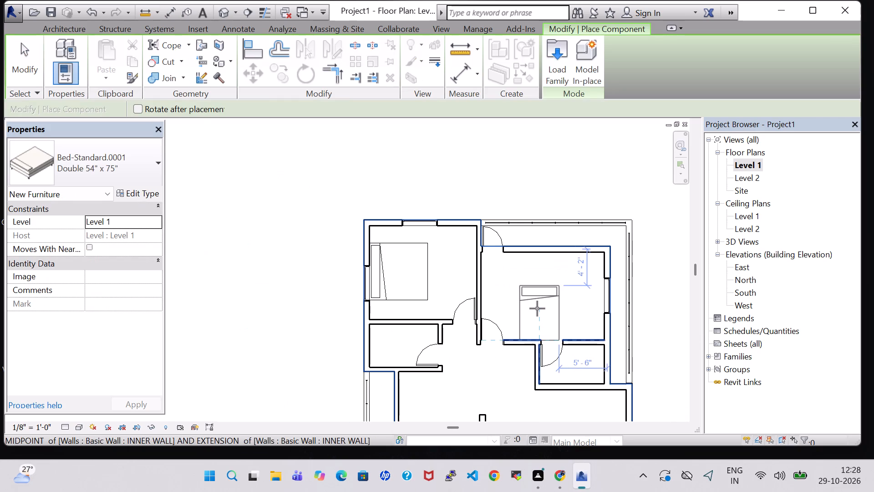
Place a Double 54" x 75" bed in the northeast bedroom, rotated so its headboard faces the east wall's window.
{"action": "key", "text": "space"}
{"action": "key", "text": "space"}
{"action": "key", "text": "space"}
{"action": "key", "text": "space"}
{"action": "key", "text": "space"}
{"action": "scroll", "coordinate": [554, 293], "scroll_direction": "up", "scroll_amount": 4}
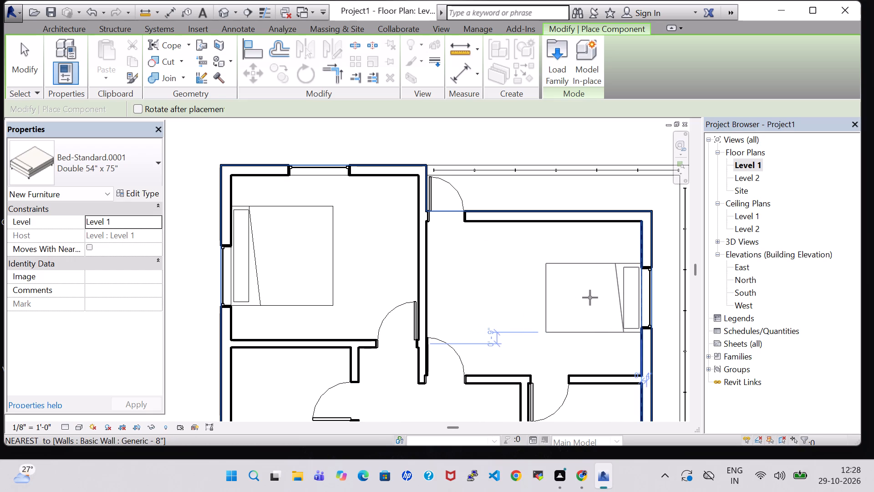
{"action": "left_click", "coordinate": [586, 297]}
{"action": "key", "text": "Escape"}
{"action": "key", "text": "Escape"}
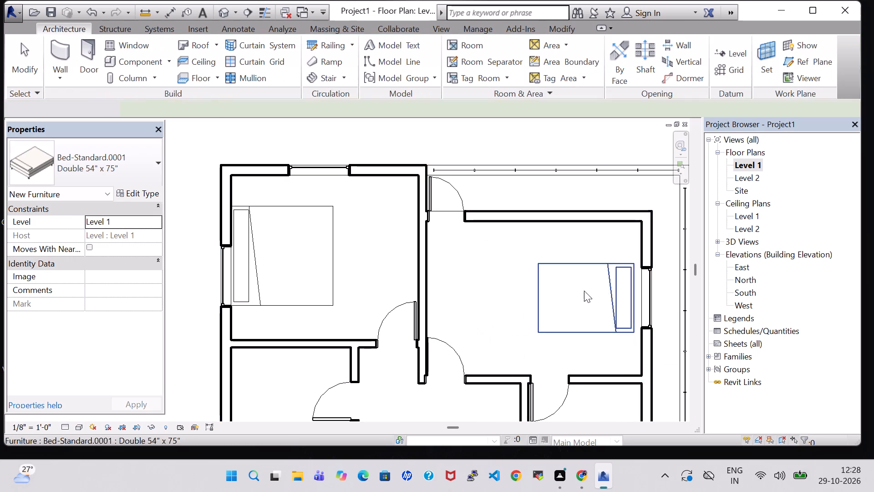
{"action": "key", "text": "Escape"}
Open the available types for the bed in the northeast bedroom.
{"action": "left_click", "coordinate": [600, 261]}
{"action": "left_click", "coordinate": [68, 161]}
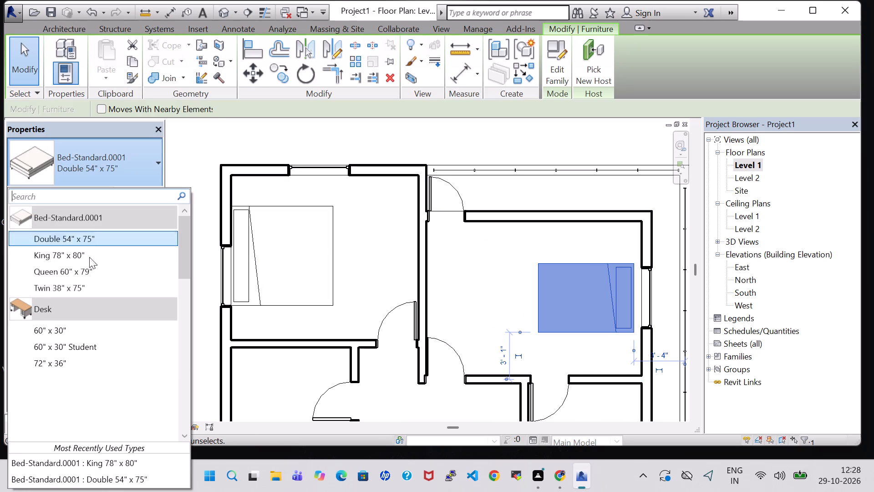
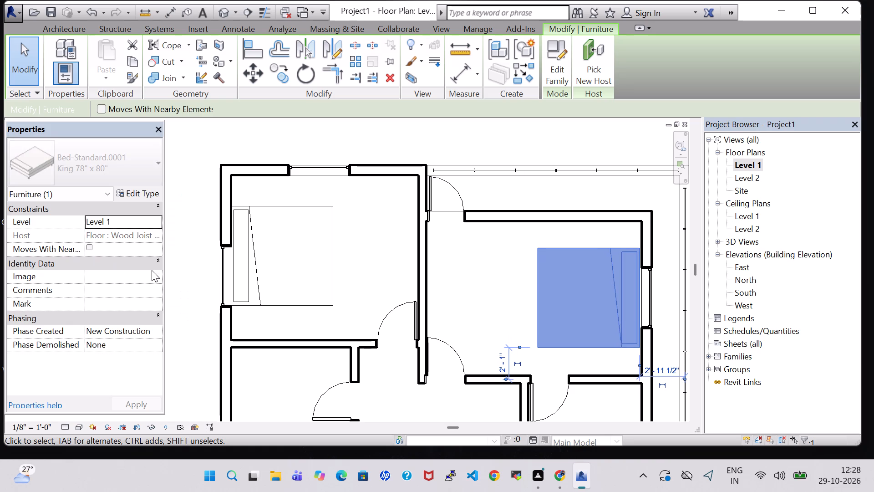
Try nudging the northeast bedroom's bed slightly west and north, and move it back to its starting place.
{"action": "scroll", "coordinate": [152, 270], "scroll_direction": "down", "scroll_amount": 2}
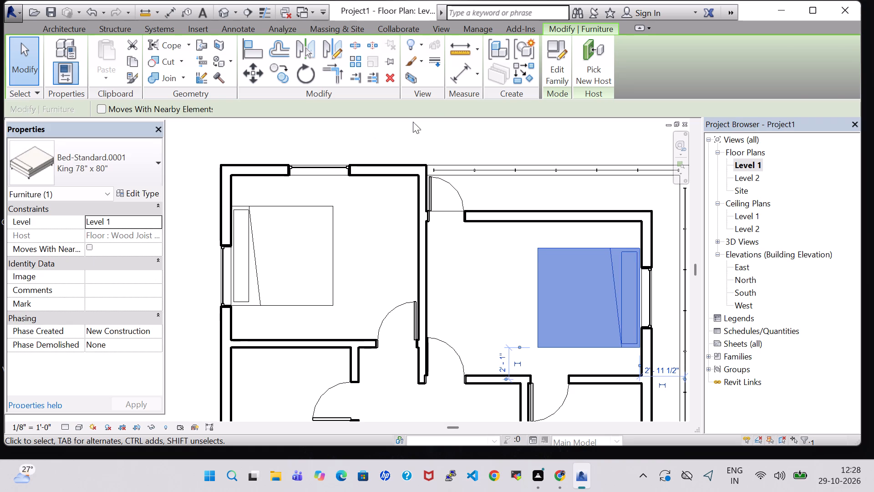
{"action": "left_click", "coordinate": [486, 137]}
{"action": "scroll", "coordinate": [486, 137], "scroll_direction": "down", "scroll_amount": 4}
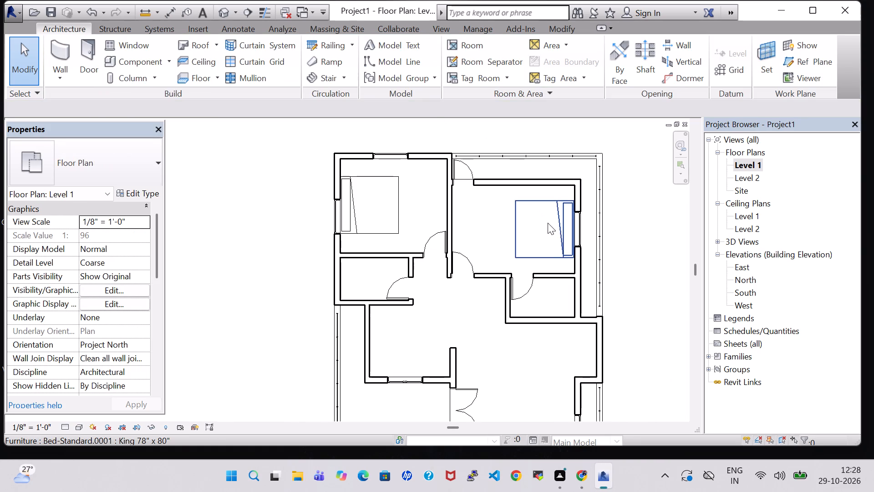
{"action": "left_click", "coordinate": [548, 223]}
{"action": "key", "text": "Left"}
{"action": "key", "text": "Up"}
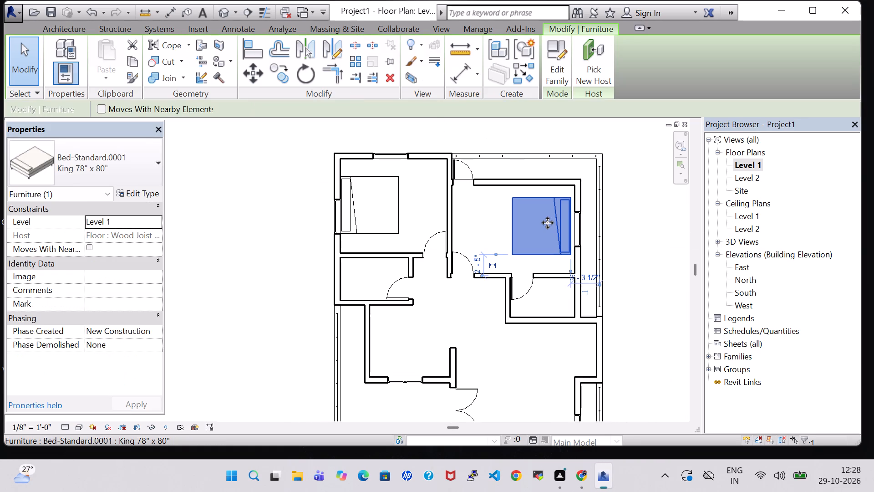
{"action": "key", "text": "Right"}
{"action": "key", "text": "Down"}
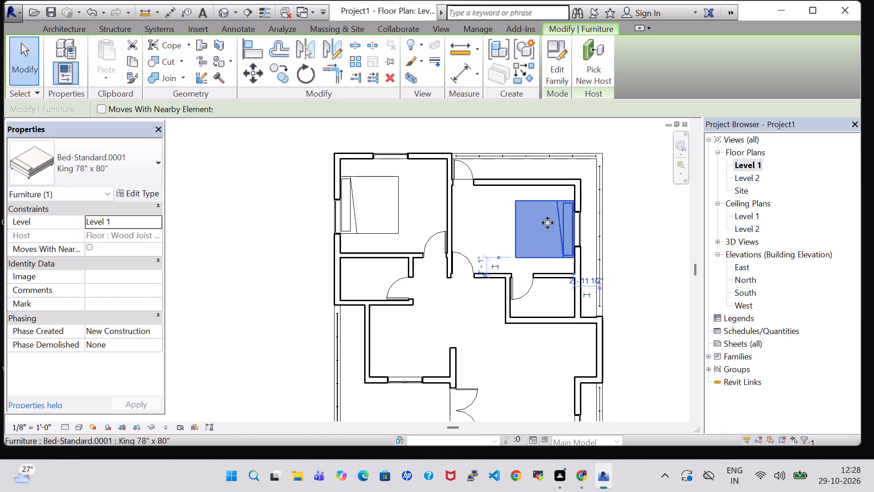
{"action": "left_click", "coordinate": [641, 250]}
Change the northeast bedroom's bed to the Queen 60" x 79" type.
{"action": "scroll", "coordinate": [641, 250], "scroll_direction": "up", "scroll_amount": 4}
{"action": "middle_click_drag", "start_coordinate": [630, 246], "coordinate": [638, 290]}
{"action": "scroll", "coordinate": [547, 239], "scroll_direction": "down", "scroll_amount": 2}
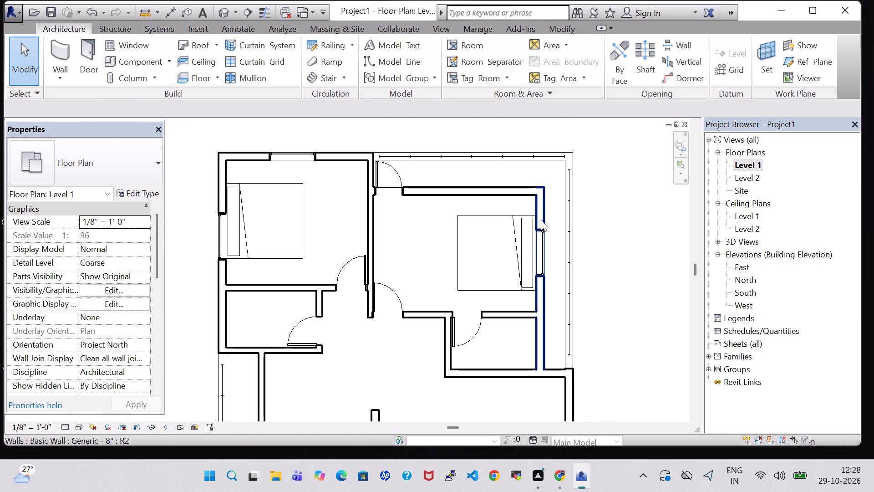
{"action": "left_click", "coordinate": [517, 220]}
{"action": "left_click", "coordinate": [132, 168]}
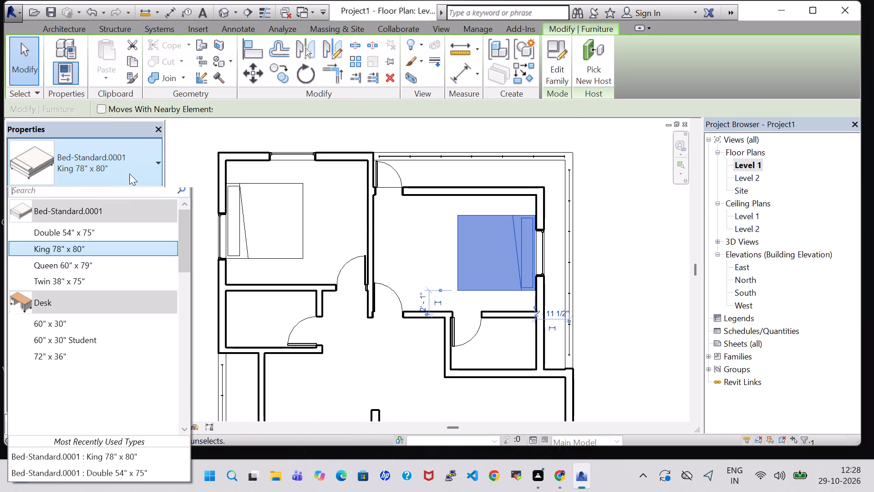
{"action": "left_click", "coordinate": [110, 267]}
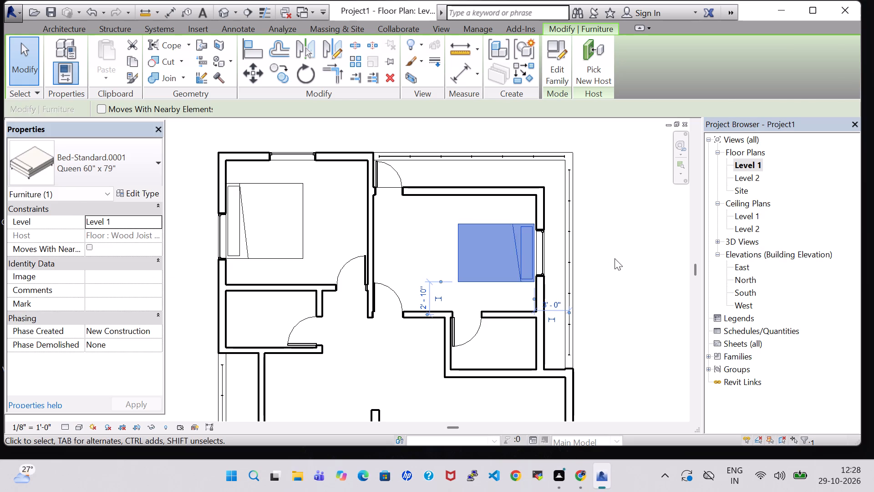
{"action": "left_click", "coordinate": [616, 258]}
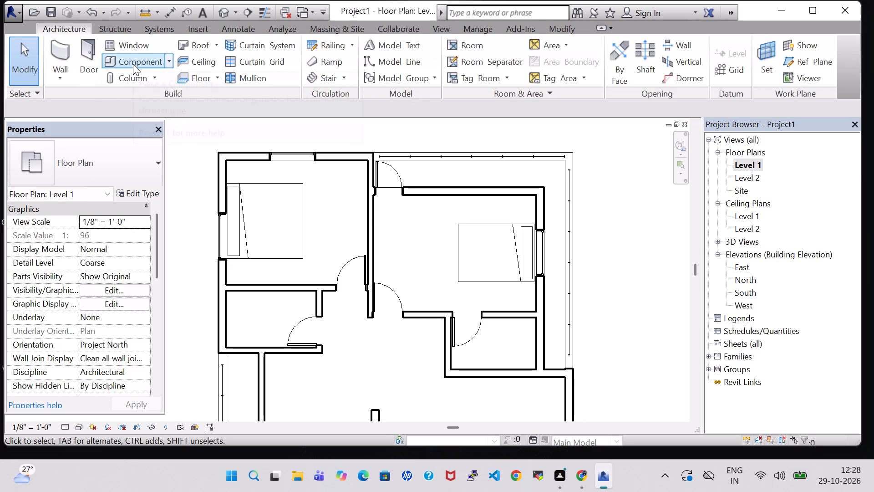
Load the Table-Night Stand family from the library's furniture Tables folder for component placement.
{"action": "left_click", "coordinate": [133, 64]}
{"action": "left_click", "coordinate": [549, 73]}
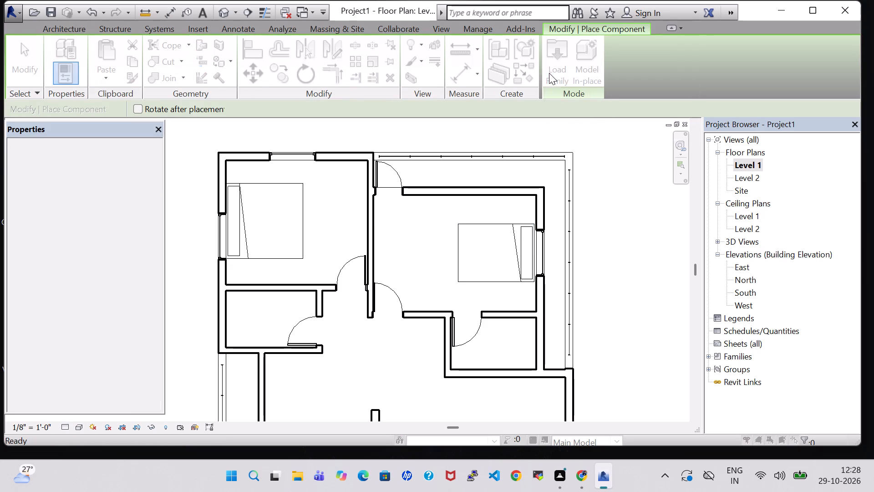
{"action": "scroll", "coordinate": [554, 265], "scroll_direction": "down", "scroll_amount": 1}
{"action": "double_click", "coordinate": [506, 185]}
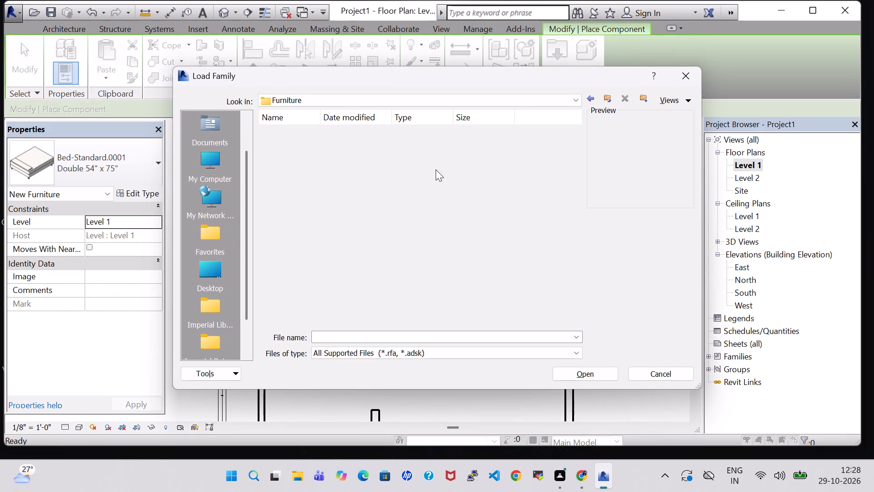
{"action": "double_click", "coordinate": [453, 151]}
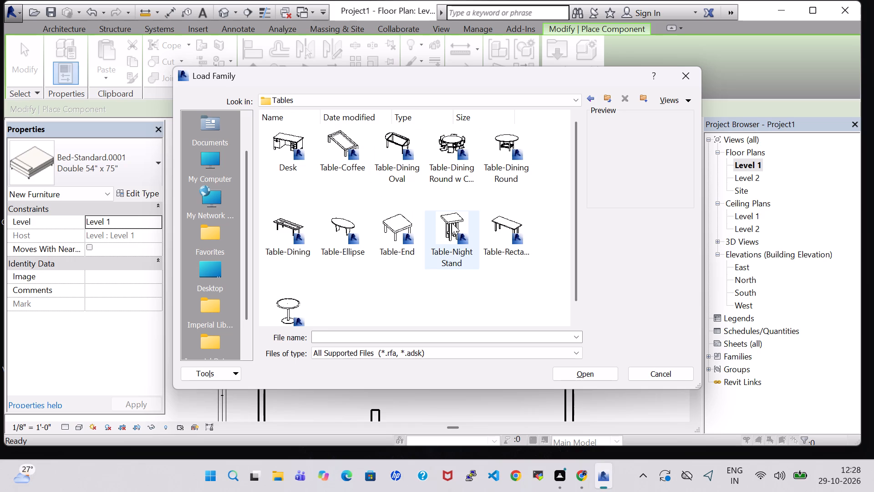
{"action": "left_click", "coordinate": [452, 223]}
{"action": "left_click", "coordinate": [610, 380]}
Place a 24" x 24" x 30" night stand in the northwest bedroom's southwest corner, south of the bed.
{"action": "scroll", "coordinate": [228, 275], "scroll_direction": "up", "scroll_amount": 5}
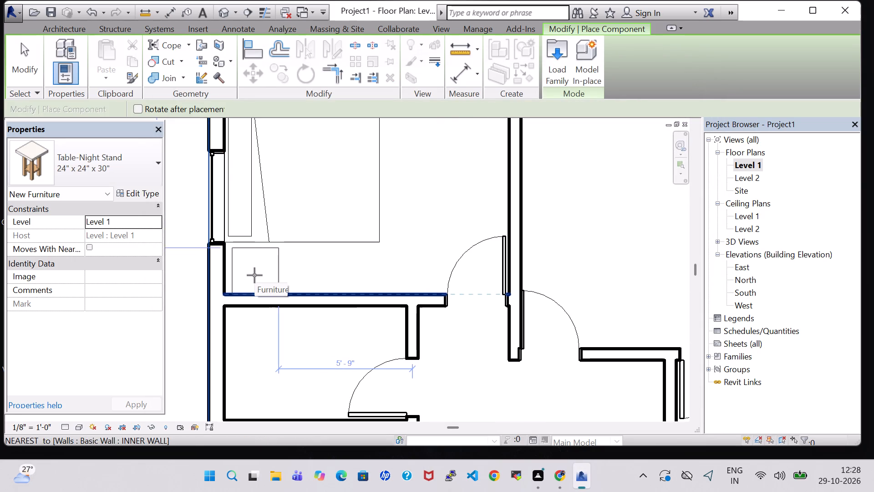
{"action": "left_click", "coordinate": [254, 275]}
{"action": "middle_click", "coordinate": [332, 234]}
{"action": "middle_click_drag", "start_coordinate": [332, 234], "coordinate": [318, 378]}
{"action": "middle_click", "coordinate": [318, 378]}
{"action": "scroll", "coordinate": [309, 228], "scroll_direction": "up", "scroll_amount": 5}
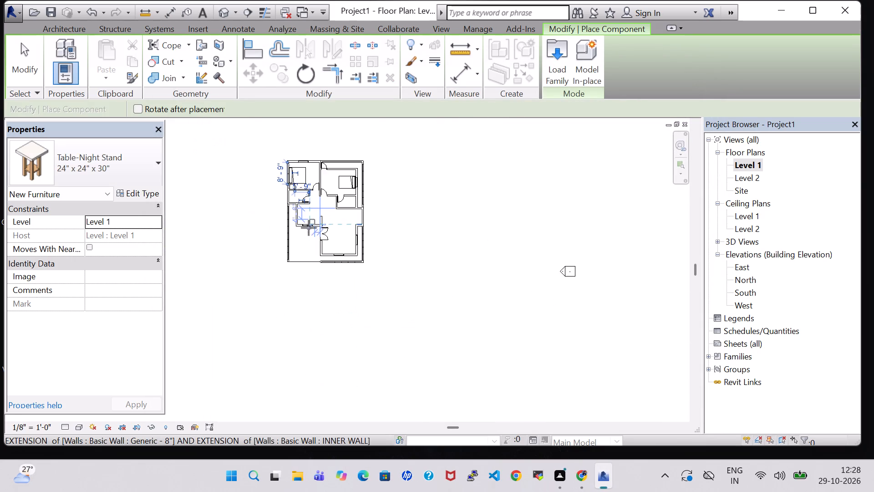
{"action": "scroll", "coordinate": [309, 228], "scroll_direction": "up", "scroll_amount": 6}
{"action": "key", "text": "Escape"}
{"action": "key", "text": "Escape"}
{"action": "key", "text": "Escape"}
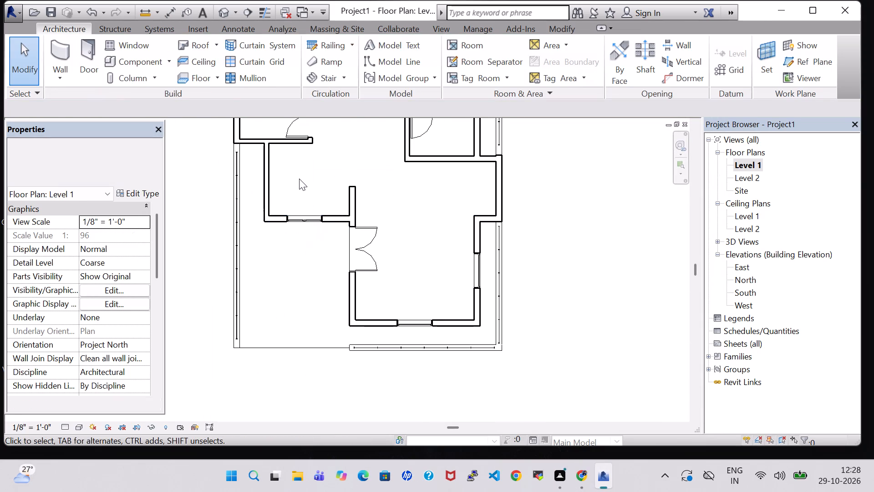
Place a second 24" x 24" x 30" night stand north of the northwest bedroom's bed, against the north wall.
{"action": "middle_click_drag", "start_coordinate": [299, 179], "coordinate": [320, 414]}
{"action": "scroll", "coordinate": [306, 303], "scroll_direction": "up", "scroll_amount": 4}
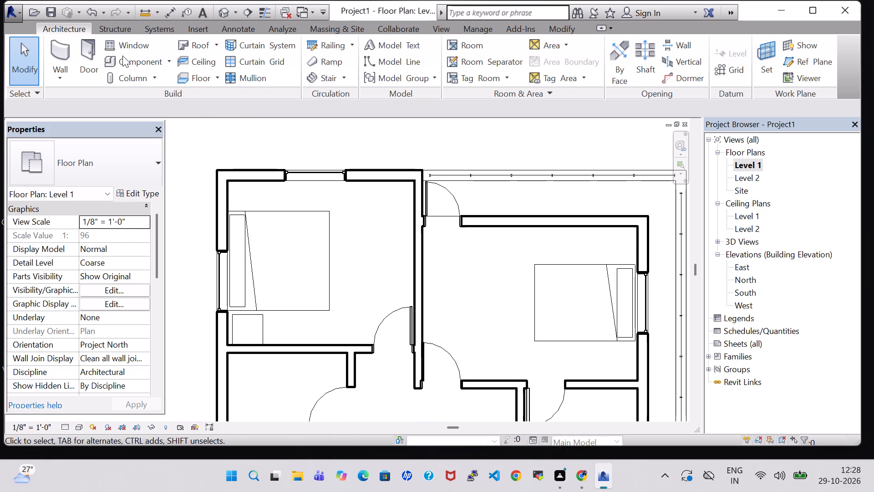
{"action": "left_click", "coordinate": [123, 56]}
{"action": "scroll", "coordinate": [291, 191], "scroll_direction": "up", "scroll_amount": 5}
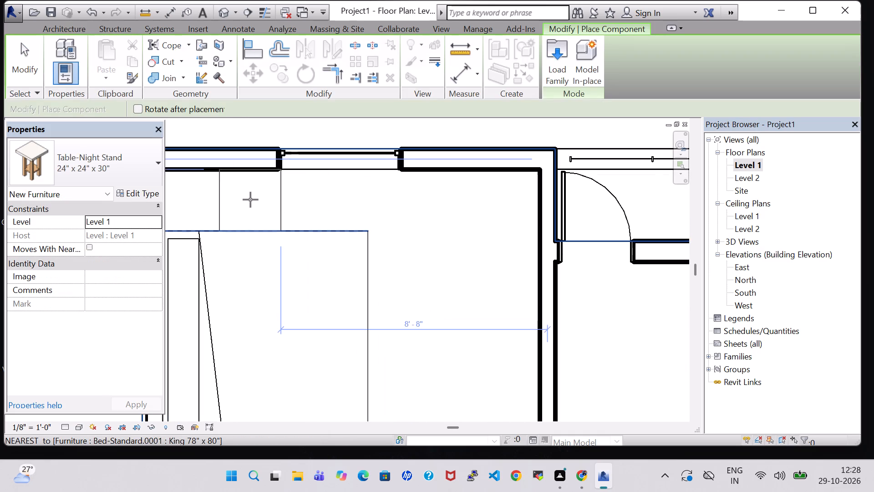
{"action": "middle_click_drag", "start_coordinate": [250, 200], "coordinate": [383, 200]}
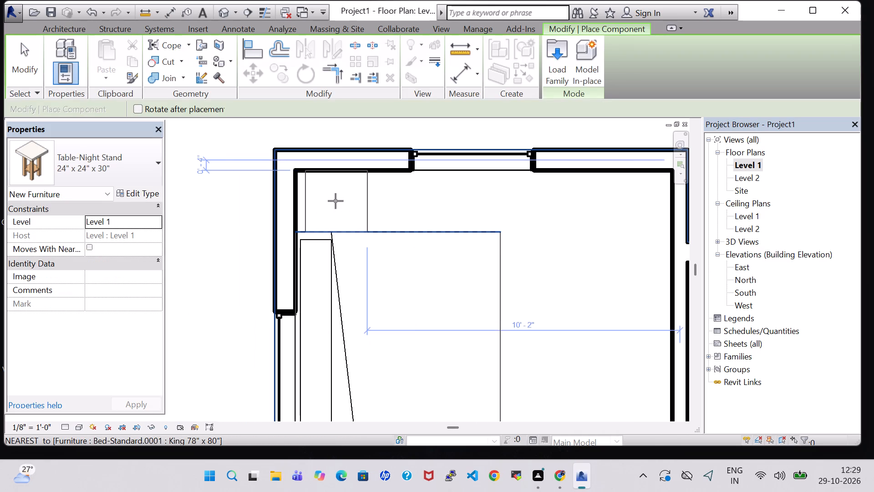
{"action": "left_click", "coordinate": [335, 201]}
{"action": "key", "text": "Escape"}
{"action": "key", "text": "Escape"}
Nudge the northwest bedroom's southern night stand about 2" north and 2" west, closer to the bed and west wall.
{"action": "scroll", "coordinate": [476, 312], "scroll_direction": "down", "scroll_amount": 3}
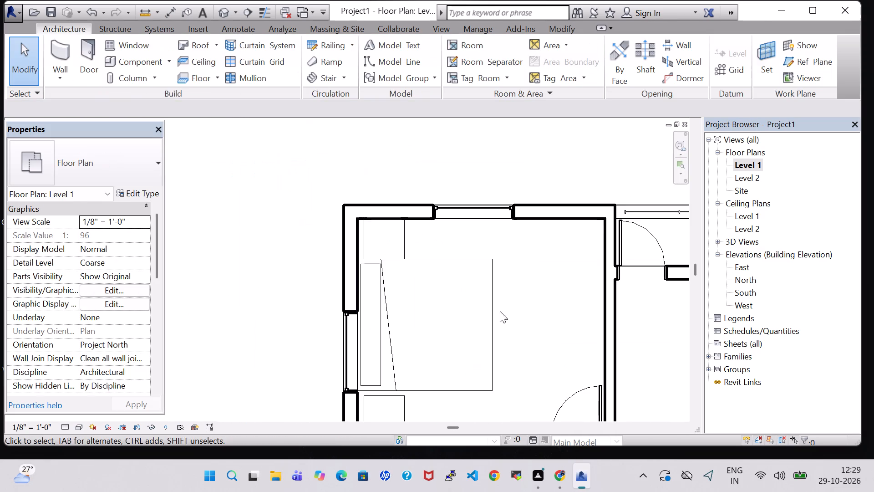
{"action": "middle_click_drag", "start_coordinate": [500, 311], "coordinate": [446, 200]}
{"action": "left_click", "coordinate": [327, 292]}
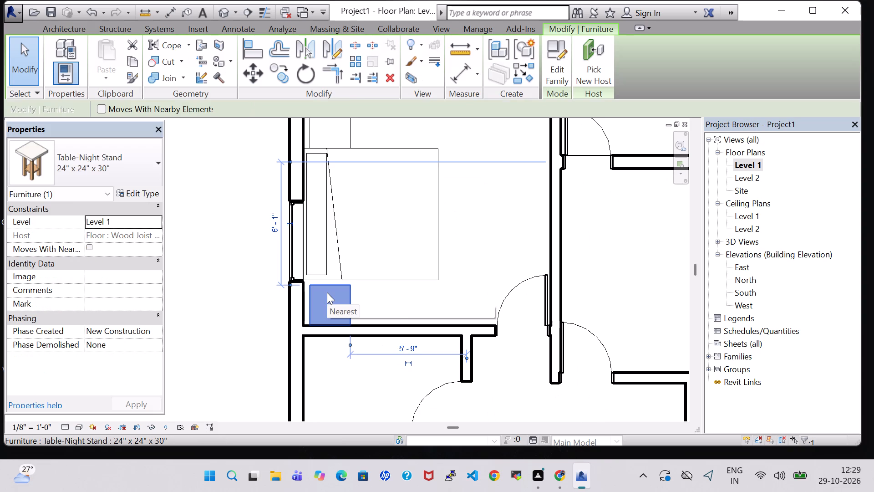
{"action": "key", "text": "Up"}
{"action": "key", "text": "Left"}
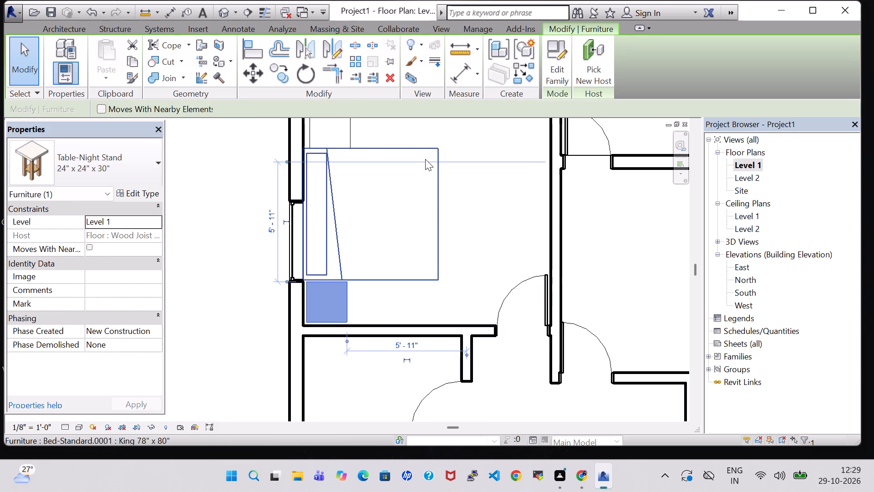
Change the northwest bedroom's bed to the Queen 60" x 79" type.
{"action": "left_click", "coordinate": [432, 148]}
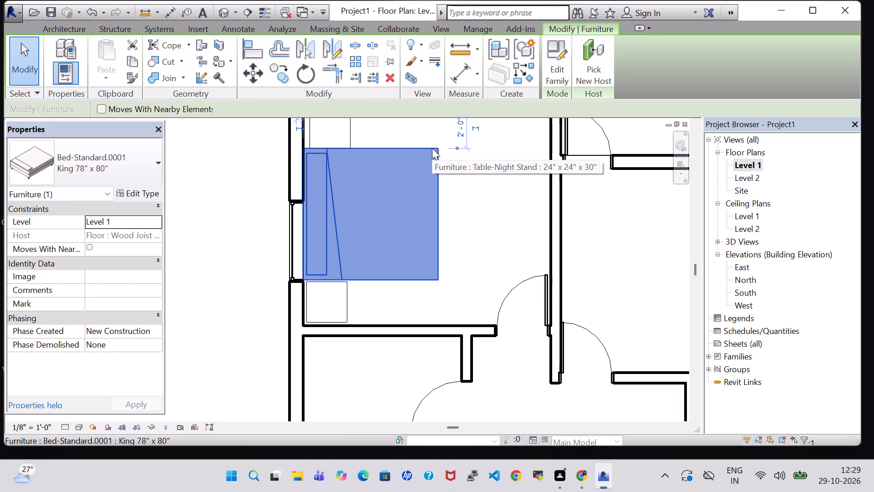
{"action": "left_click", "coordinate": [146, 160]}
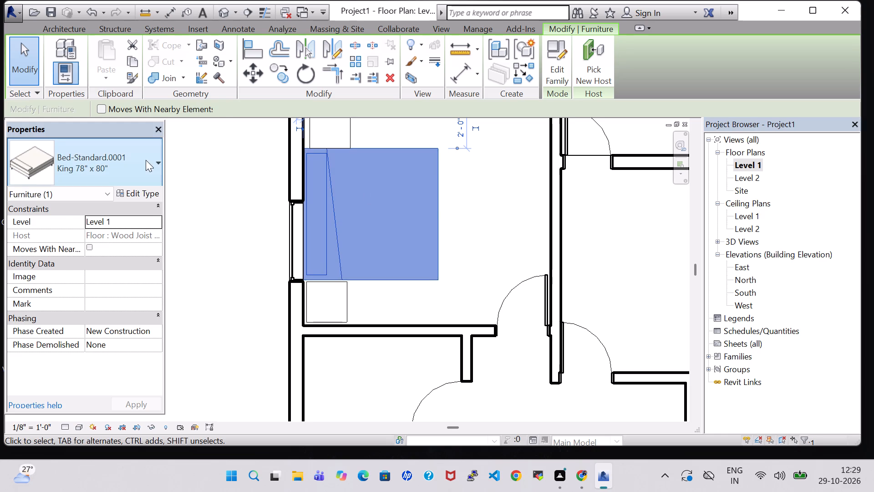
{"action": "left_click", "coordinate": [81, 276]}
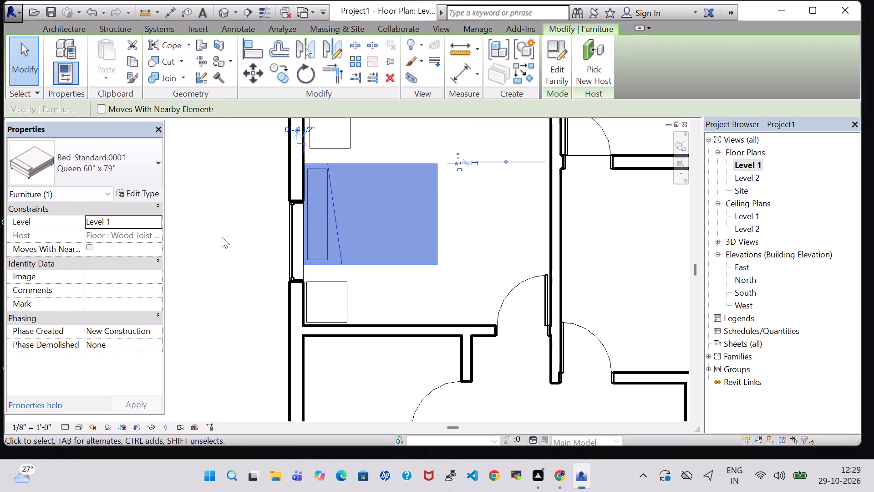
{"action": "left_click", "coordinate": [222, 236]}
Nudge the northwest bedroom's bed south between the night stands, with its north edge about 3'-5" from the north wall.
{"action": "left_click_drag", "start_coordinate": [458, 140], "coordinate": [448, 234]}
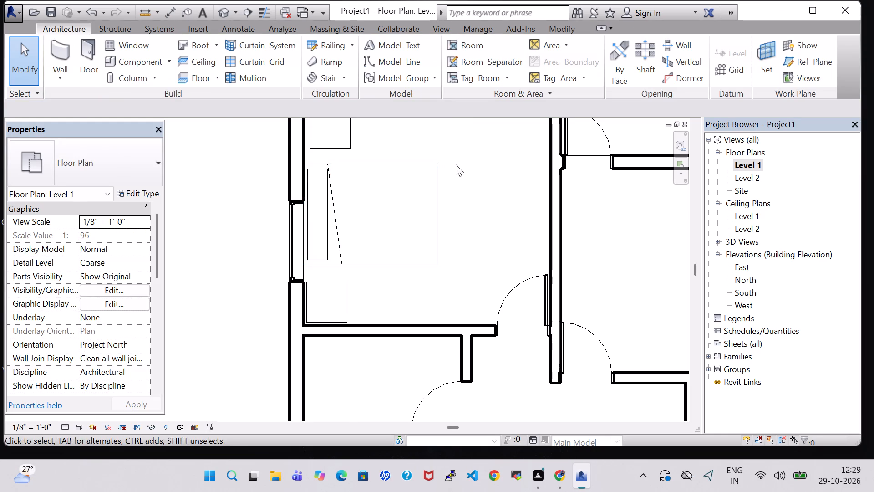
{"action": "middle_click_drag", "start_coordinate": [506, 191], "coordinate": [502, 261]}
{"action": "left_click", "coordinate": [407, 237]}
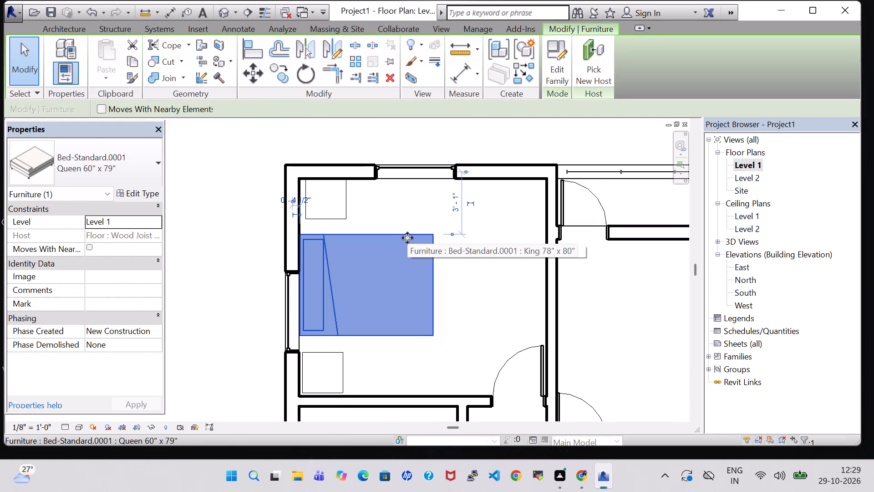
{"action": "key", "text": "Down"}
{"action": "key", "text": "Down"}
{"action": "key", "text": "Down"}
{"action": "key", "text": "Down"}
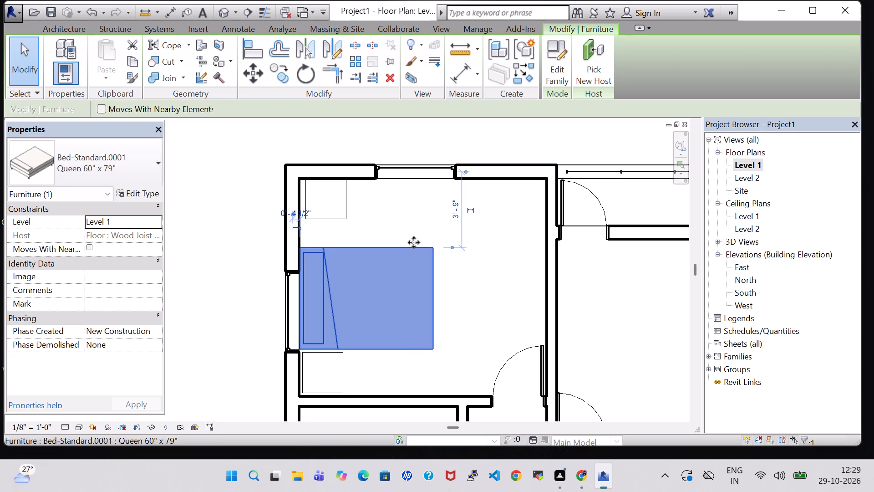
{"action": "key", "text": "Up"}
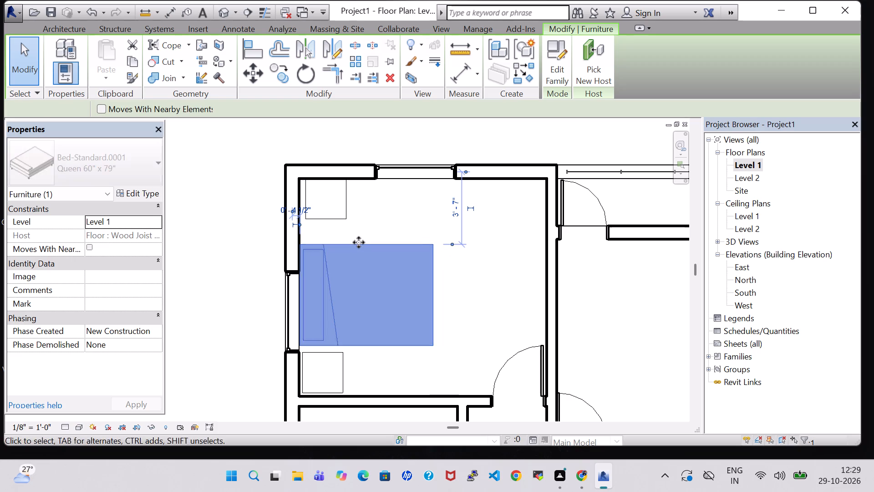
{"action": "key", "text": "Up"}
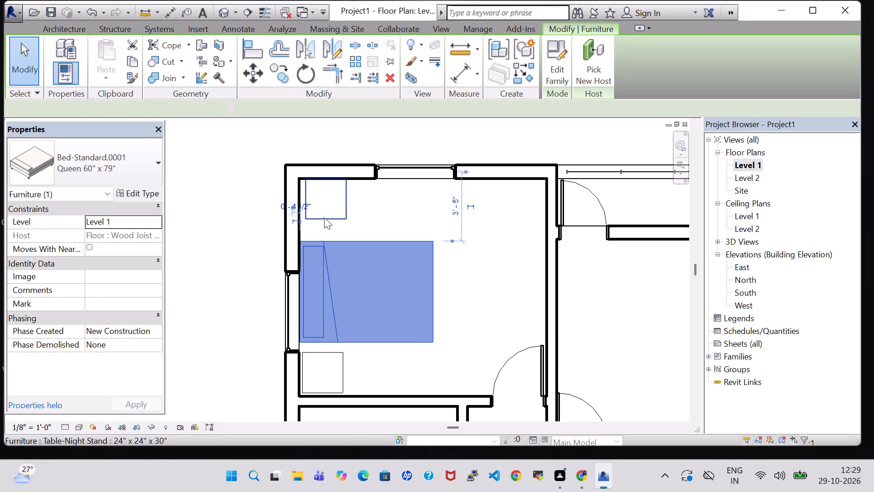
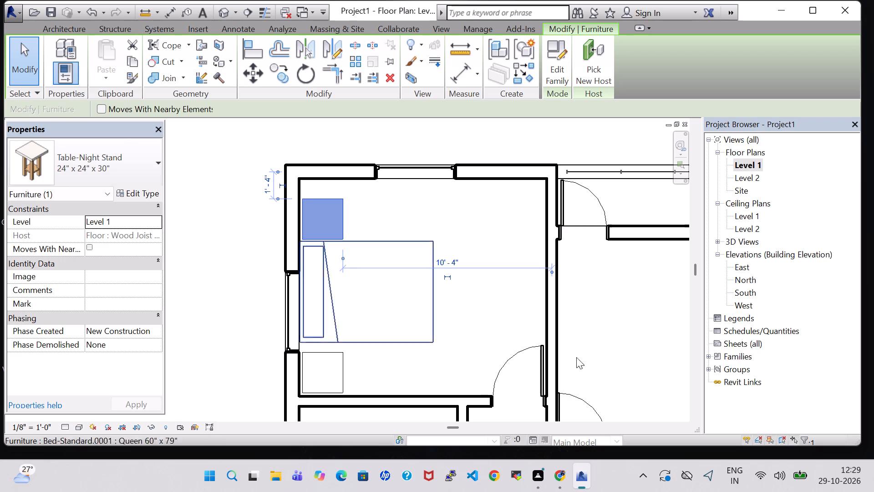
Nudge the northwest bedroom's southern night stand about 4" north, closer to the bed's south edge.
{"action": "left_click", "coordinate": [339, 355]}
{"action": "key", "text": "Up"}
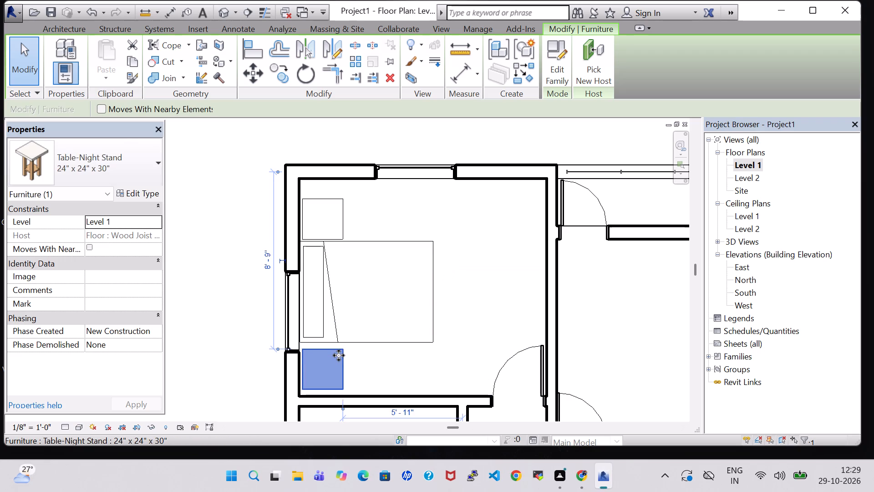
{"action": "key", "text": "Up"}
{"action": "key", "text": "Up"}
{"action": "key", "text": "Down"}
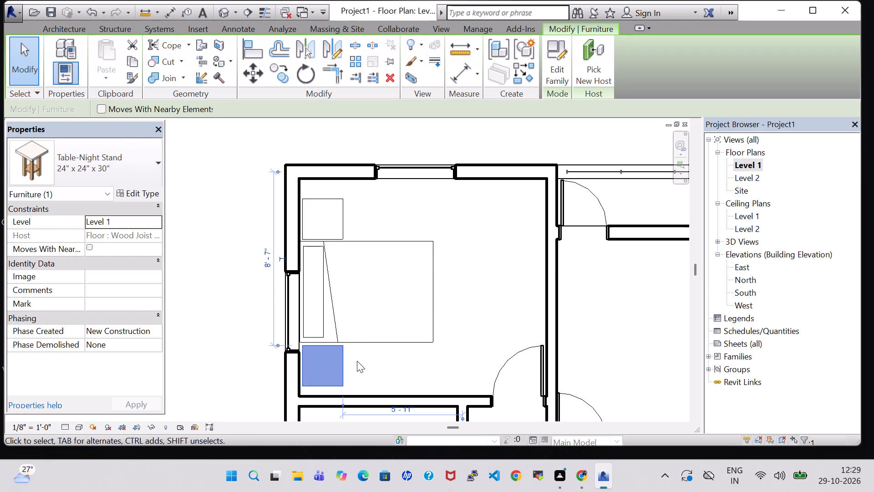
{"action": "left_click", "coordinate": [220, 275]}
Place two 24" x 24" x 30" night stands in the northeast bedroom, north and south of the bed's head, near the east wall.
{"action": "scroll", "coordinate": [229, 278], "scroll_direction": "down", "scroll_amount": 3}
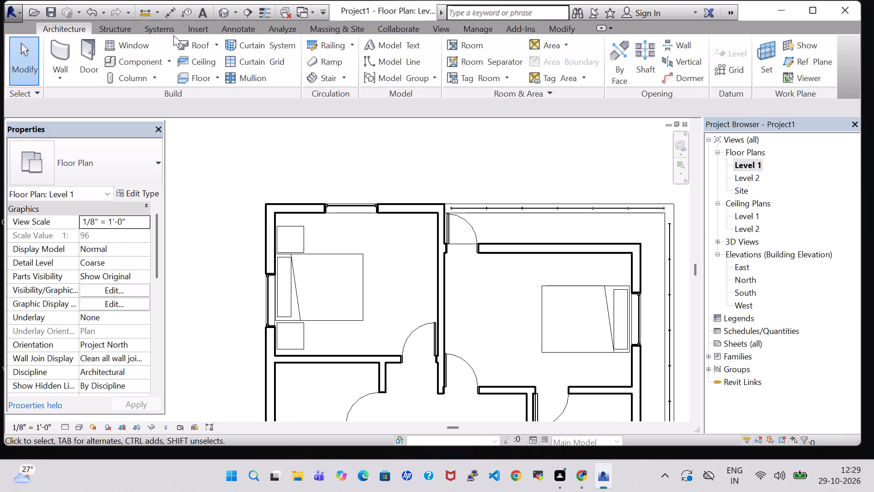
{"action": "left_click", "coordinate": [132, 60]}
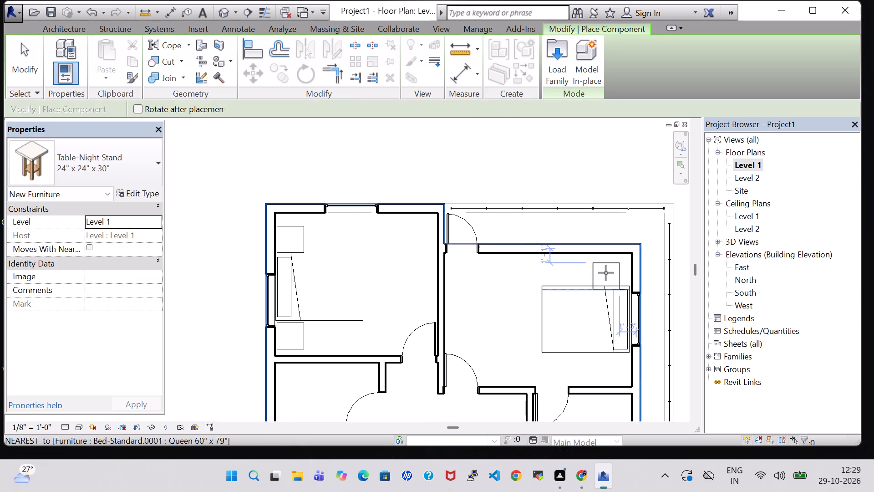
{"action": "scroll", "coordinate": [606, 273], "scroll_direction": "up", "scroll_amount": 4}
{"action": "left_click", "coordinate": [621, 267]}
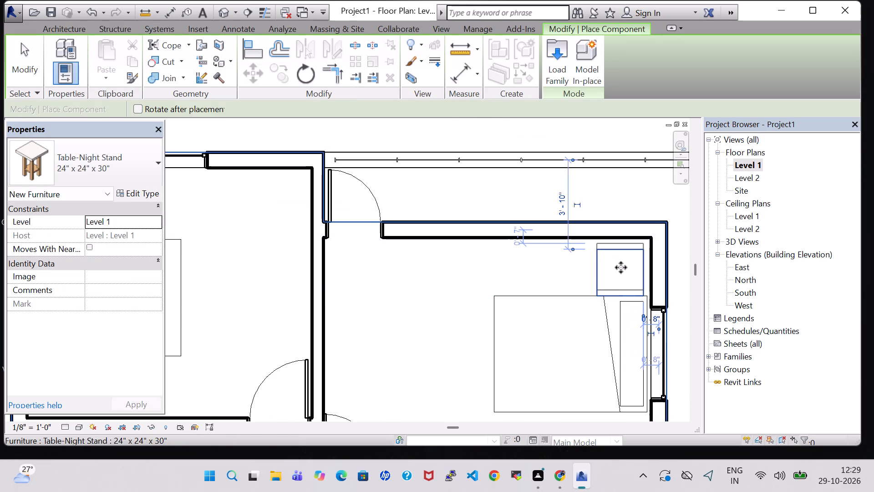
{"action": "middle_click_drag", "start_coordinate": [621, 267], "coordinate": [571, 141]}
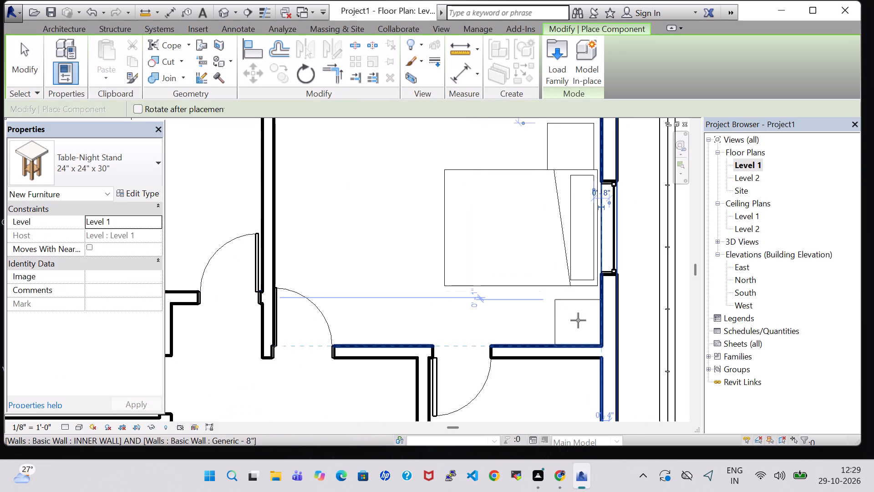
{"action": "left_click", "coordinate": [579, 316]}
{"action": "key", "text": "Escape"}
{"action": "key", "text": "Escape"}
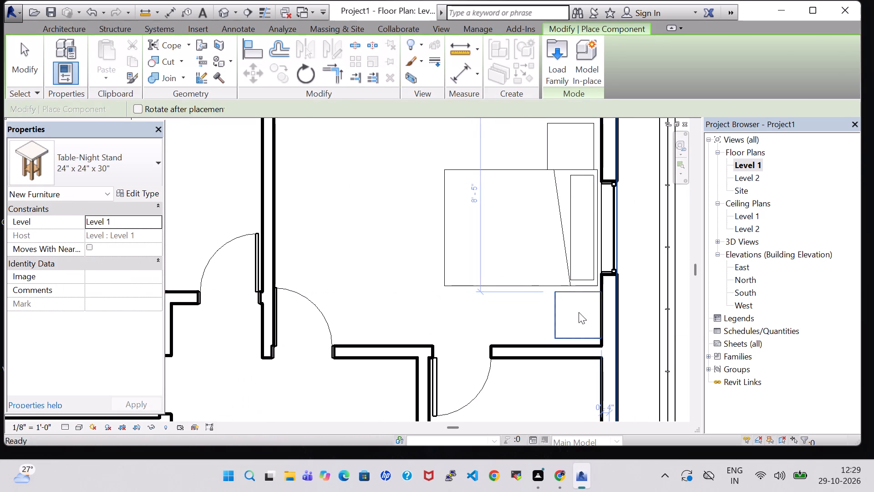
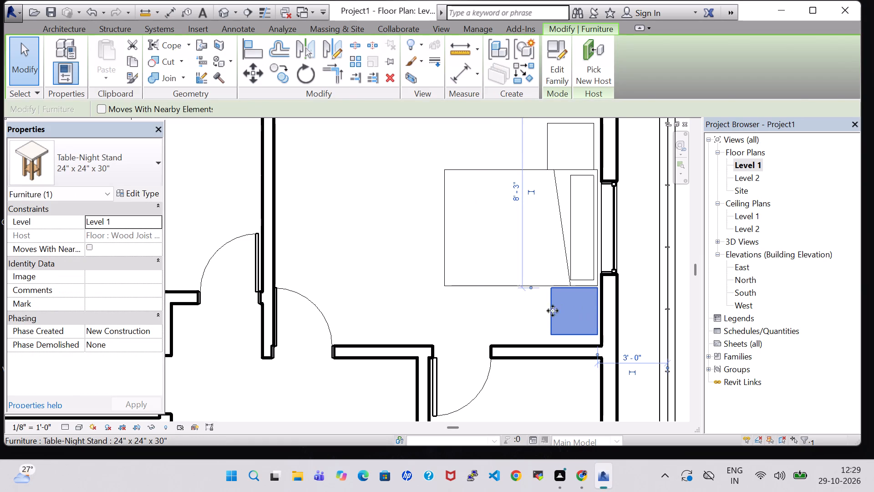
Nudge the northeast bedroom's northern night stand about 1" north and 2" east, toward the east wall.
{"action": "left_click", "coordinate": [389, 256]}
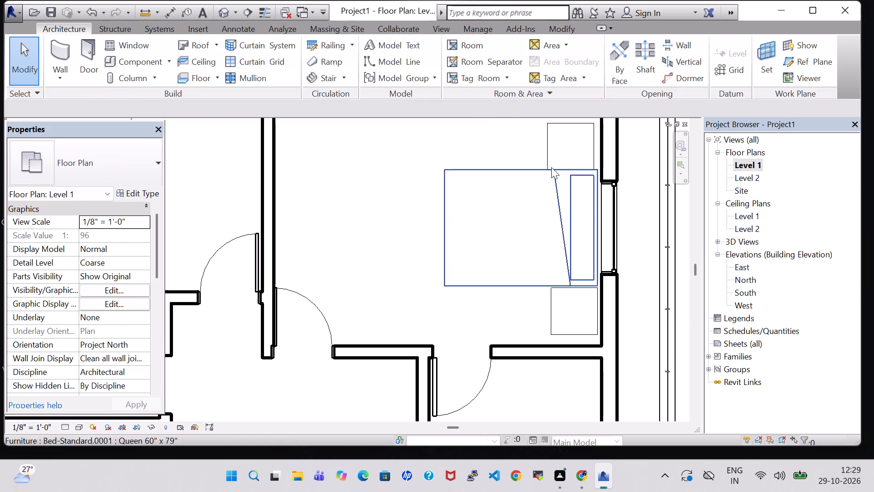
{"action": "middle_click_drag", "start_coordinate": [550, 167], "coordinate": [544, 254]}
{"action": "left_click", "coordinate": [572, 220]}
{"action": "left_click", "coordinate": [572, 212]}
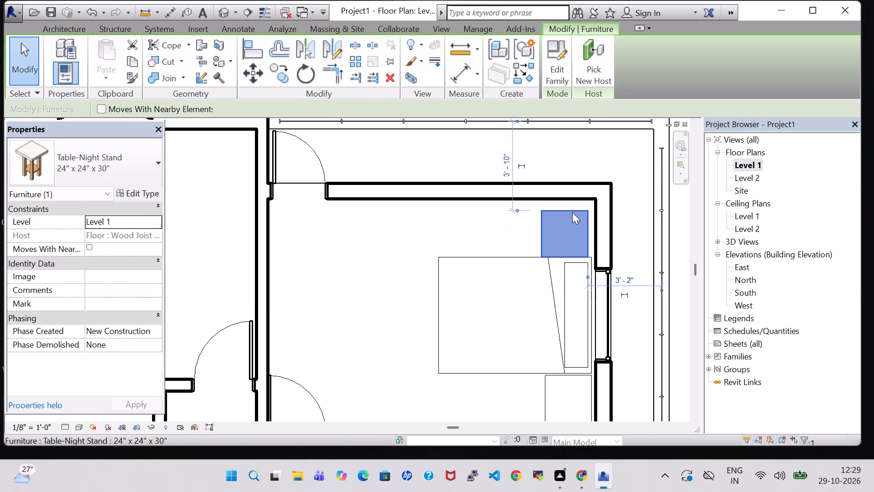
{"action": "key", "text": "Up"}
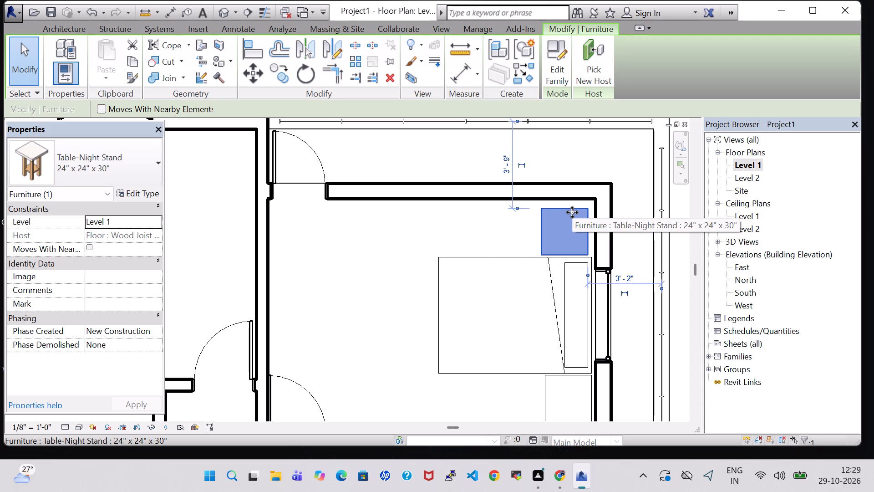
{"action": "key", "text": "Right"}
{"action": "key", "text": "Right"}
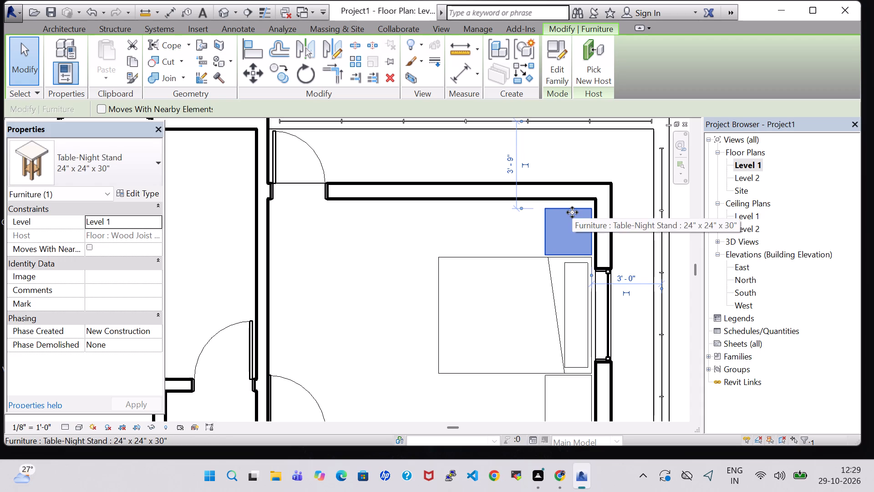
{"action": "left_click", "coordinate": [561, 155]}
Start the Component command for placing more furniture on the Level 1 floor plan.
{"action": "scroll", "coordinate": [561, 155], "scroll_direction": "down", "scroll_amount": 4}
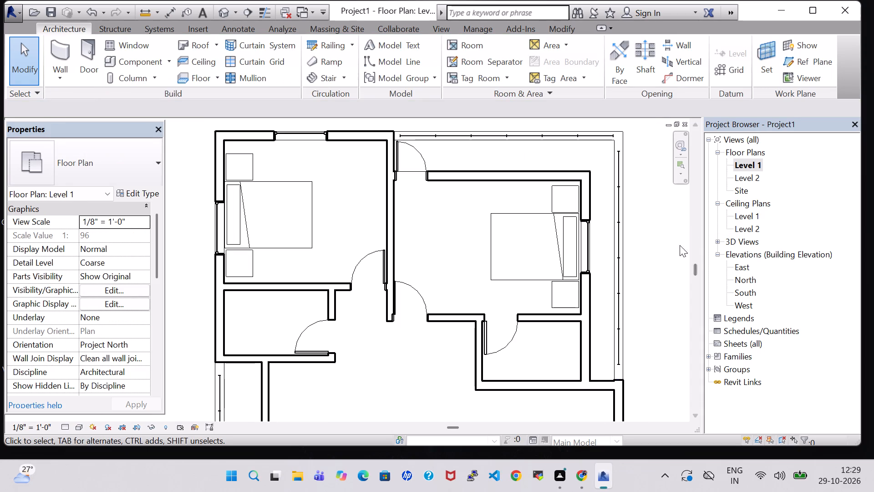
{"action": "left_click", "coordinate": [107, 61]}
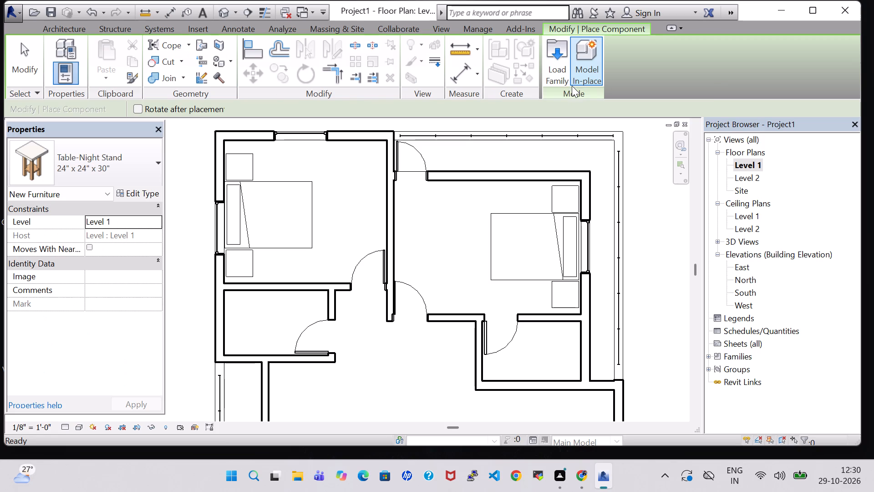
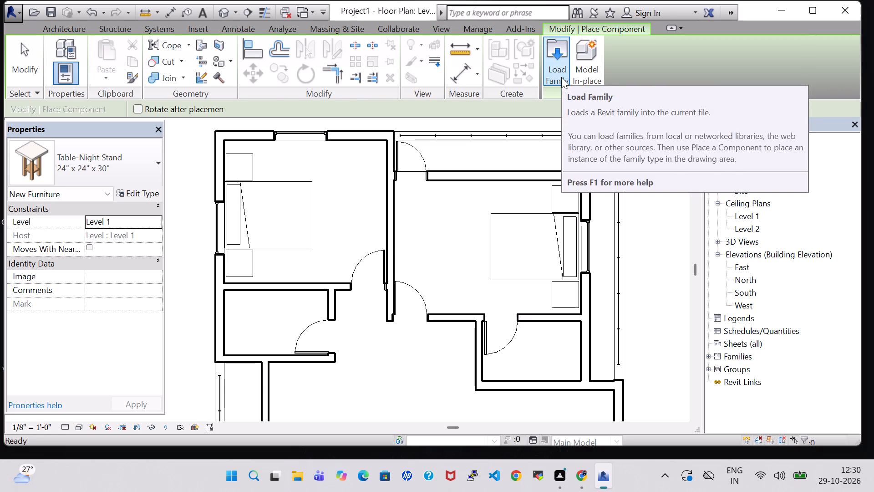
Load the Dresser family from the US Imperial library's Furniture > Storage folder.
{"action": "scroll", "coordinate": [535, 195], "scroll_direction": "down", "scroll_amount": 1}
{"action": "double_click", "coordinate": [493, 195]}
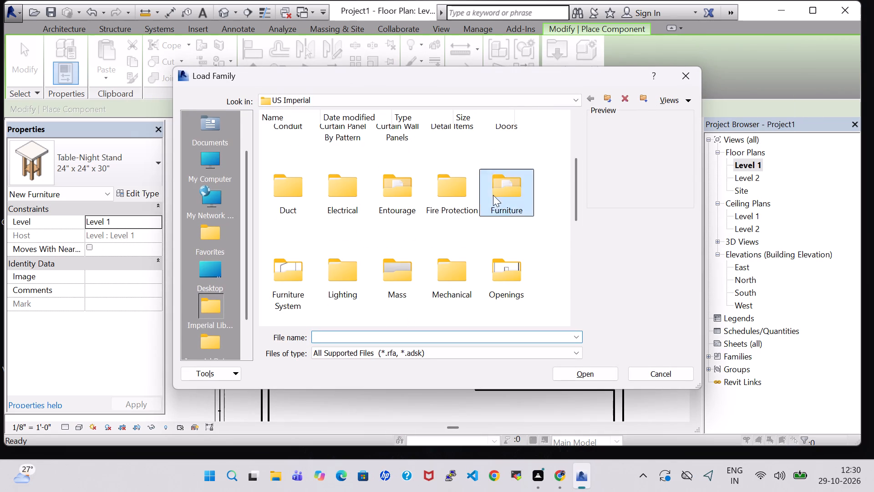
{"action": "scroll", "coordinate": [369, 161], "scroll_direction": "down", "scroll_amount": 1}
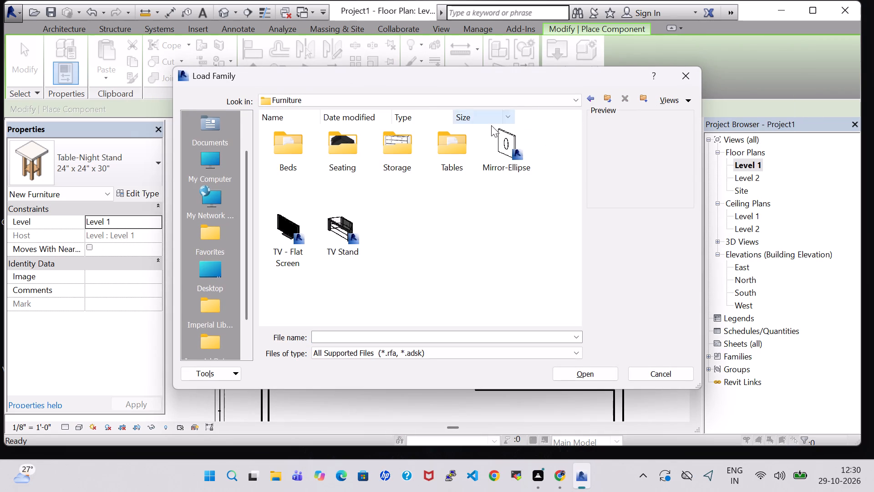
{"action": "double_click", "coordinate": [417, 141]}
{"action": "left_click", "coordinate": [401, 229]}
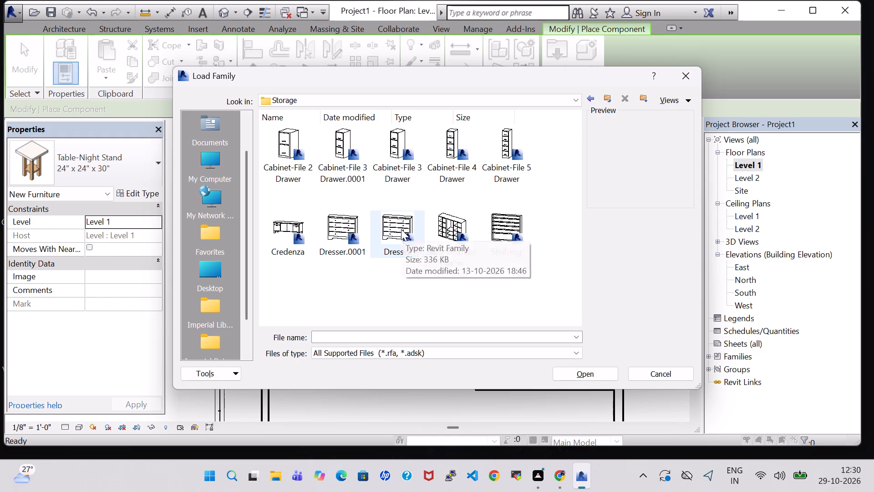
{"action": "left_click", "coordinate": [595, 378]}
Place a 48" x 72" x 24" dresser against the north wall of both the northwest and northeast bedrooms.
{"action": "scroll", "coordinate": [381, 243], "scroll_direction": "up", "scroll_amount": 4}
{"action": "scroll", "coordinate": [351, 216], "scroll_direction": "down", "scroll_amount": 1}
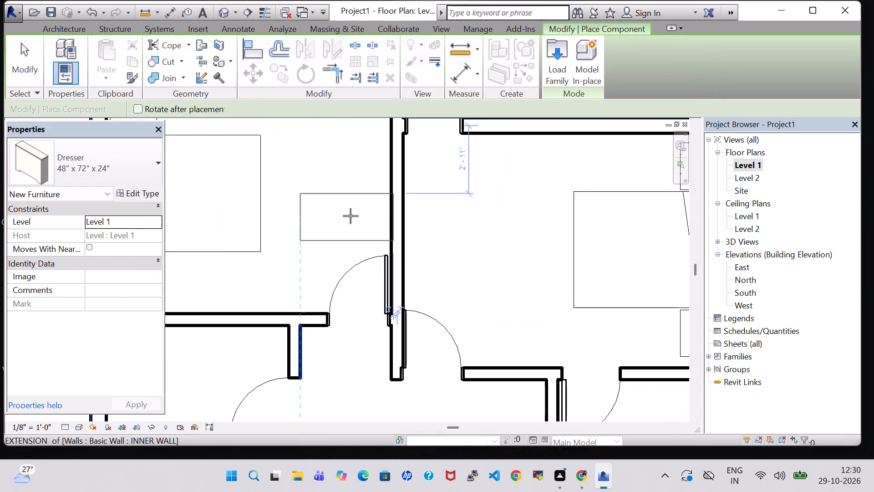
{"action": "scroll", "coordinate": [351, 216], "scroll_direction": "down", "scroll_amount": 3}
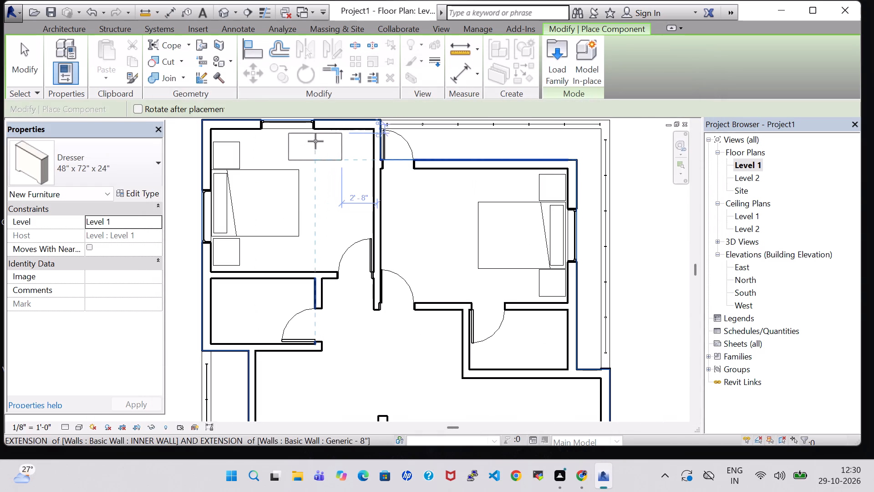
{"action": "left_click", "coordinate": [340, 139]}
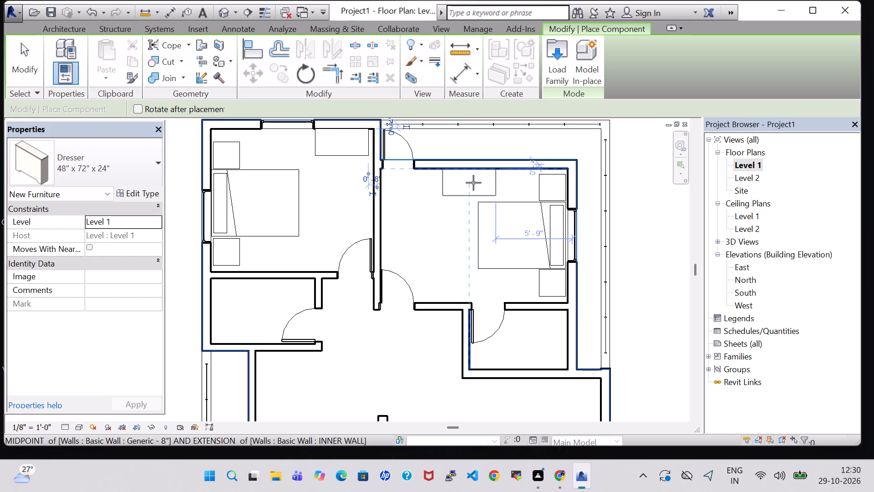
{"action": "left_click", "coordinate": [450, 181]}
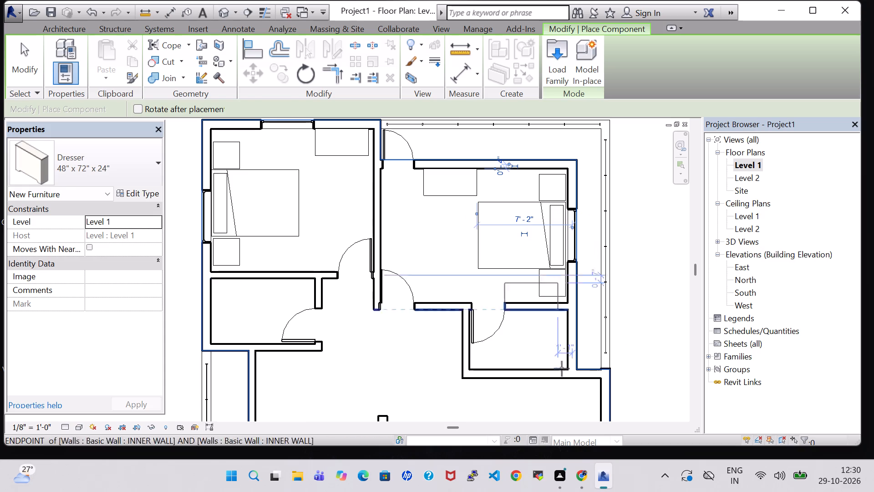
{"action": "key", "text": "Escape"}
{"action": "key", "text": "Escape"}
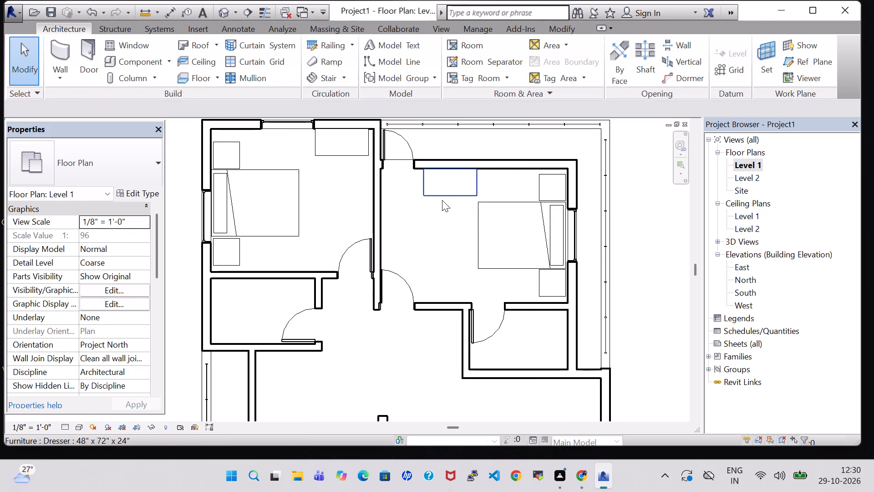
{"action": "key", "text": "Escape"}
Examine the furnished bedrooms from above in the 3D view.
{"action": "left_click", "coordinate": [220, 11]}
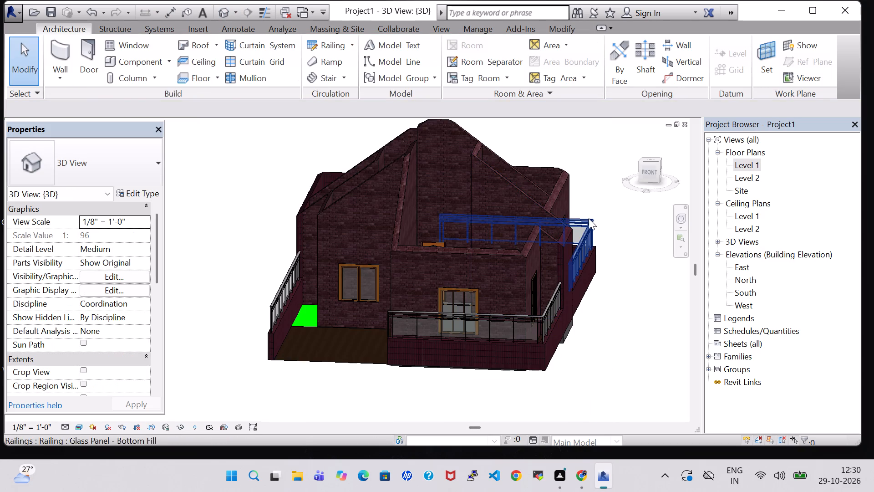
{"action": "middle_click_drag", "start_coordinate": [594, 197], "coordinate": [575, 361], "text": "shift"}
{"action": "middle_click_drag", "start_coordinate": [604, 300], "coordinate": [604, 305], "text": "shift"}
{"action": "middle_click_drag", "start_coordinate": [604, 318], "coordinate": [615, 381], "text": "shift"}
{"action": "scroll", "coordinate": [630, 329], "scroll_direction": "down", "scroll_amount": 1}
{"action": "middle_click", "coordinate": [630, 329], "text": "shift"}
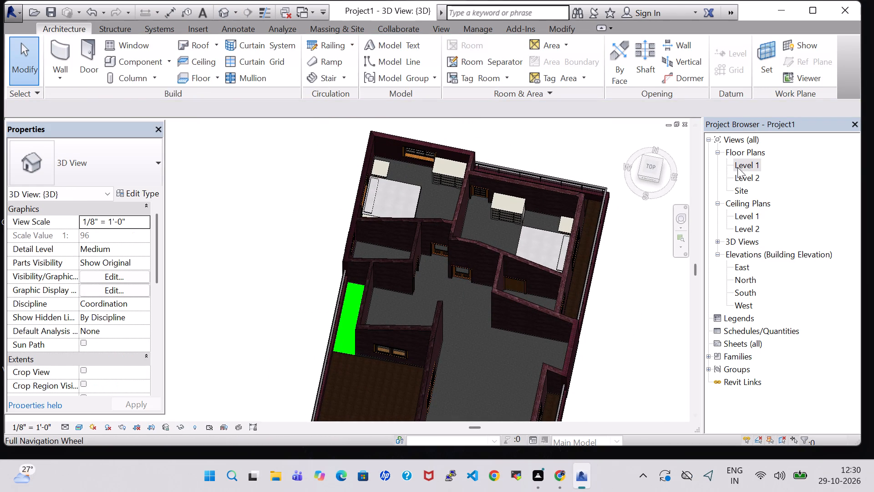
On the Level 1 floor plan, nudge the northeast bedroom's bed and both its night stands about 3" south.
{"action": "double_click", "coordinate": [742, 167]}
{"action": "scroll", "coordinate": [501, 189], "scroll_direction": "down", "scroll_amount": 2}
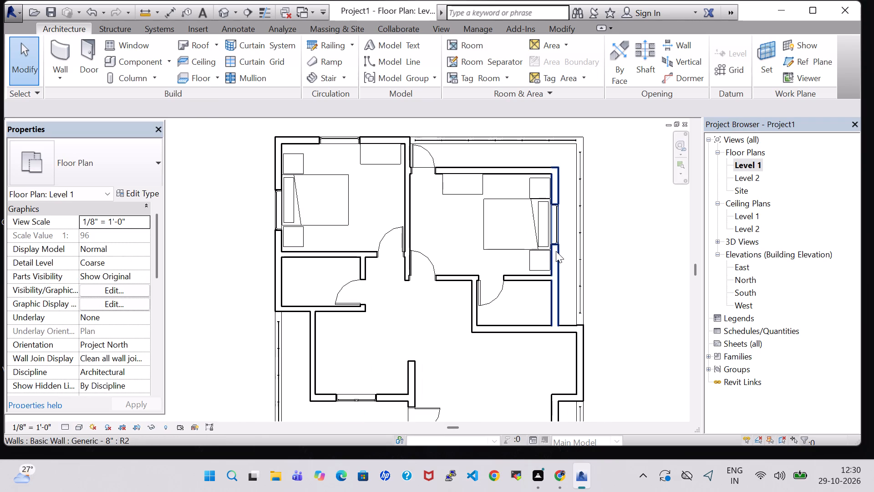
{"action": "left_click", "coordinate": [540, 257]}
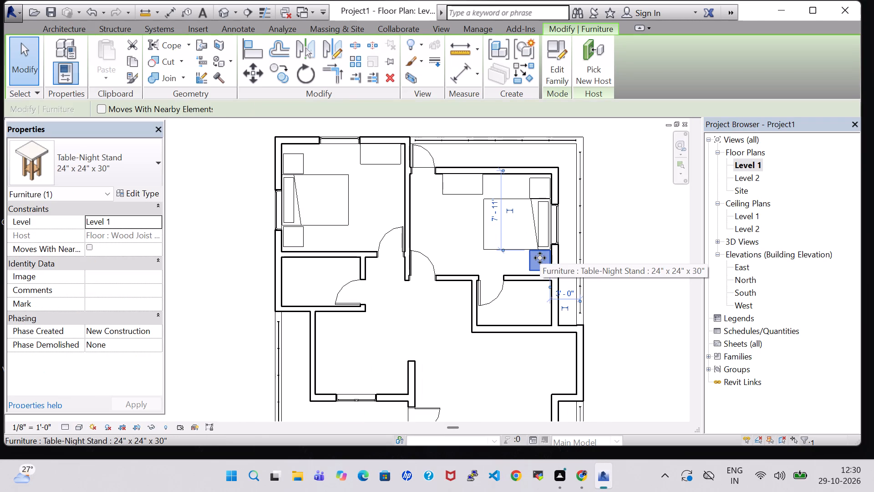
{"action": "key", "text": "Down"}
{"action": "left_click", "coordinate": [523, 196]}
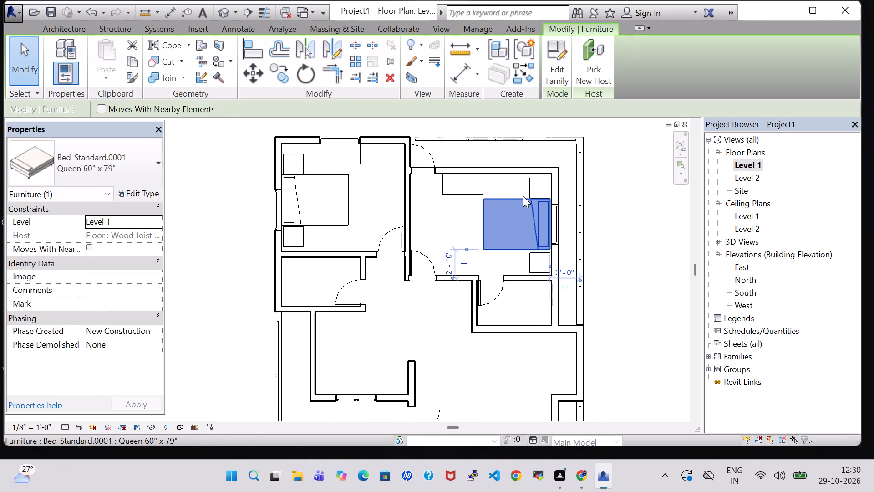
{"action": "key", "text": "Down"}
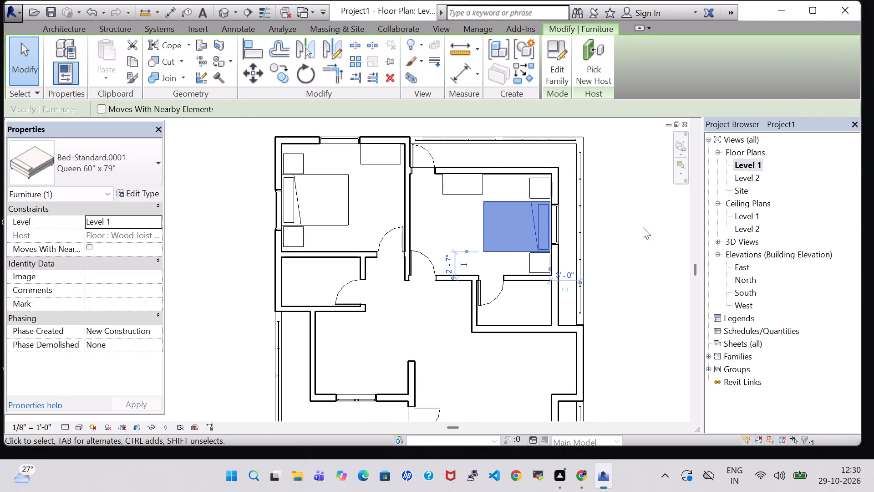
{"action": "left_click", "coordinate": [640, 228]}
{"action": "left_click", "coordinate": [543, 183]}
{"action": "key", "text": "Down"}
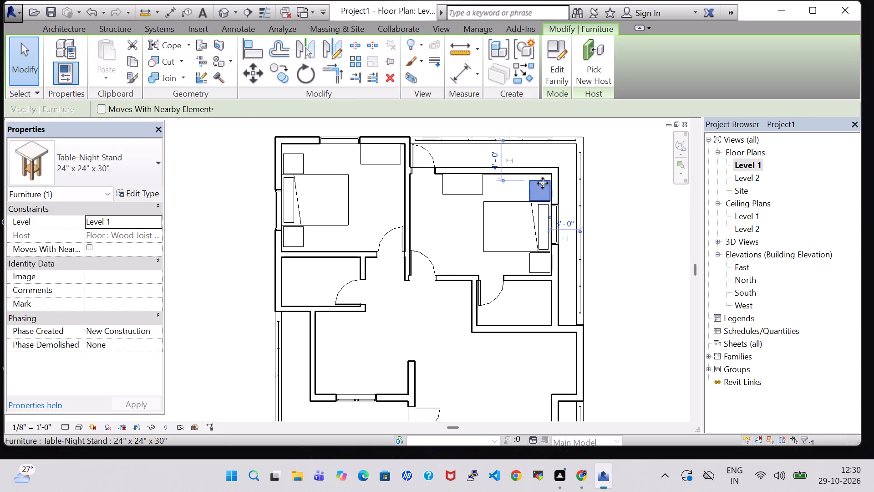
{"action": "scroll", "coordinate": [543, 183], "scroll_direction": "up", "scroll_amount": 3}
{"action": "left_click", "coordinate": [633, 310]}
{"action": "scroll", "coordinate": [633, 310], "scroll_direction": "up", "scroll_amount": 1}
{"action": "scroll", "coordinate": [633, 310], "scroll_direction": "down", "scroll_amount": 2}
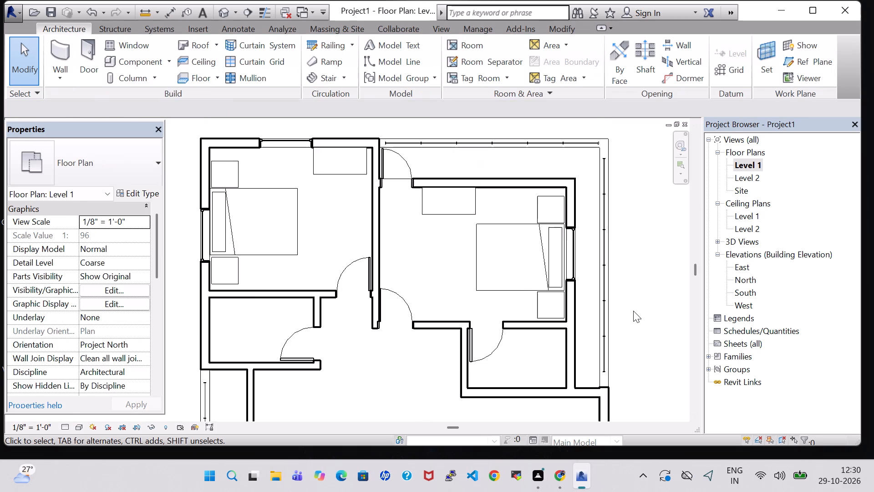
{"action": "scroll", "coordinate": [633, 311], "scroll_direction": "down", "scroll_amount": 3}
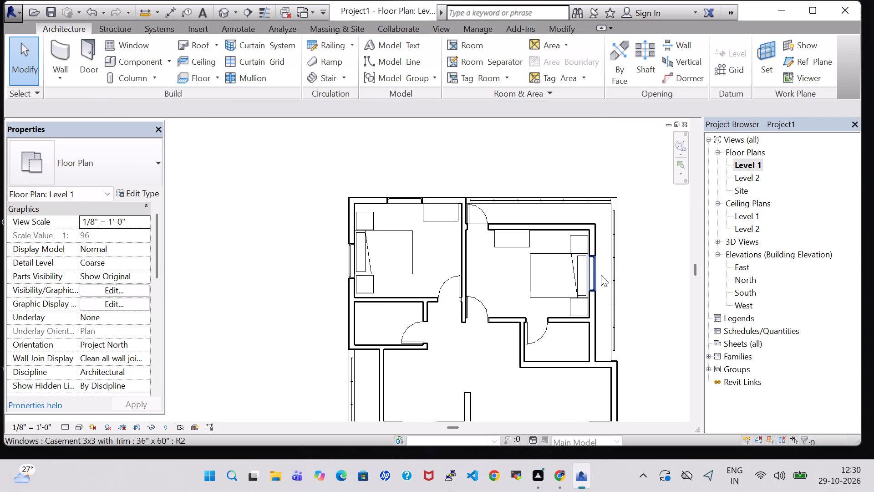
Nudge the 36" x 60" casement window in the northeast bedroom's east wall slightly south, in line with the bed.
{"action": "left_click", "coordinate": [594, 275]}
{"action": "key", "text": "Down"}
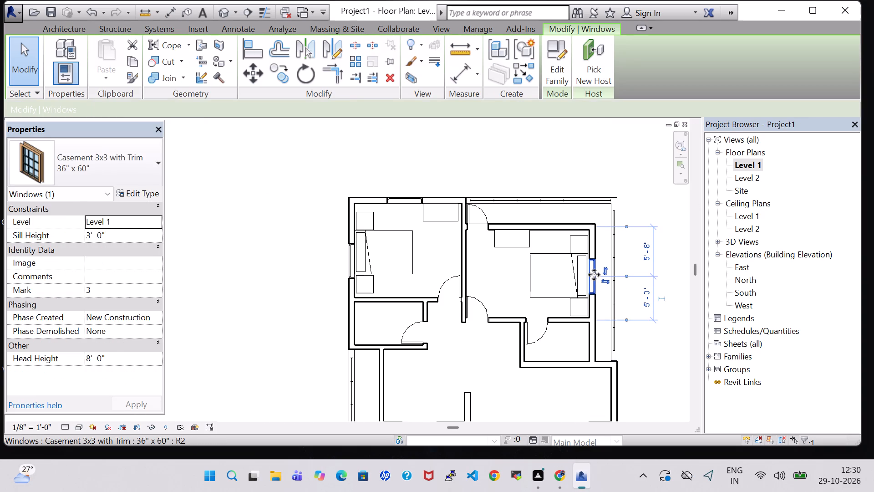
{"action": "left_click", "coordinate": [674, 280]}
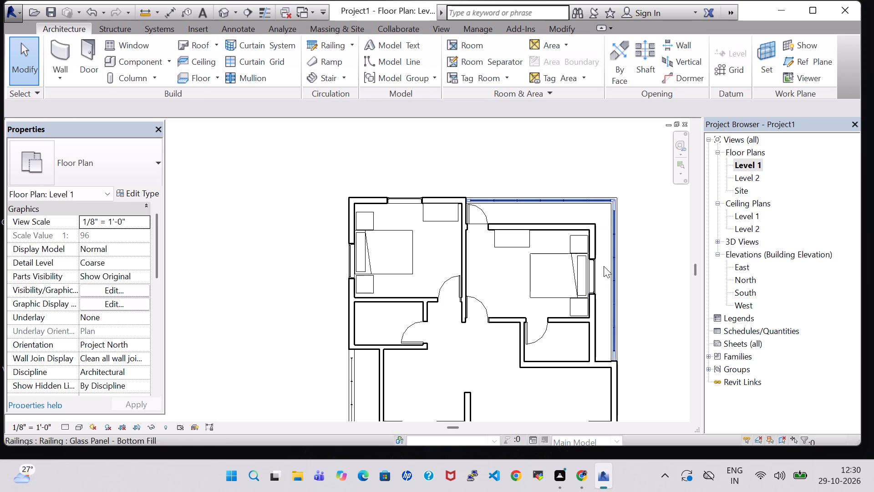
{"action": "scroll", "coordinate": [504, 265], "scroll_direction": "up", "scroll_amount": 3}
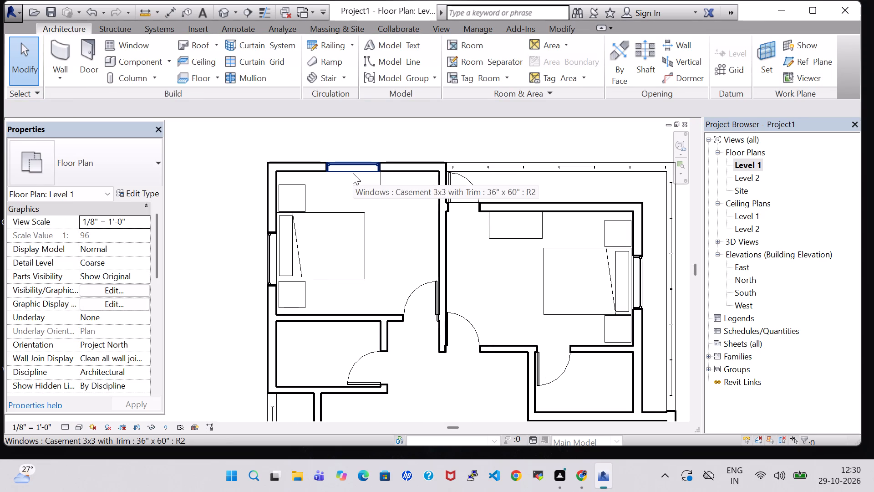
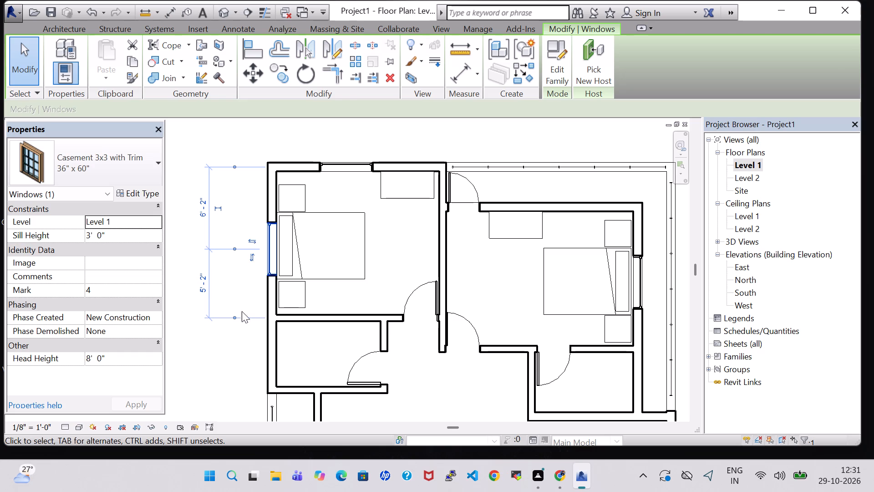
Nudge the 36" x 60" casement window in the northwest bedroom's west wall slightly north, in line with the bed.
{"action": "left_click", "coordinate": [235, 347]}
{"action": "scroll", "coordinate": [235, 347], "scroll_direction": "down", "scroll_amount": 2}
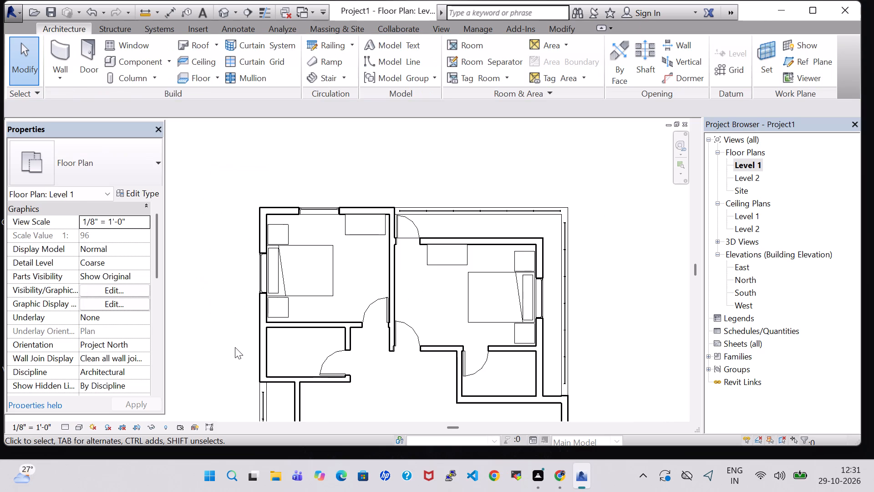
{"action": "left_click", "coordinate": [266, 268]}
{"action": "key", "text": "Up"}
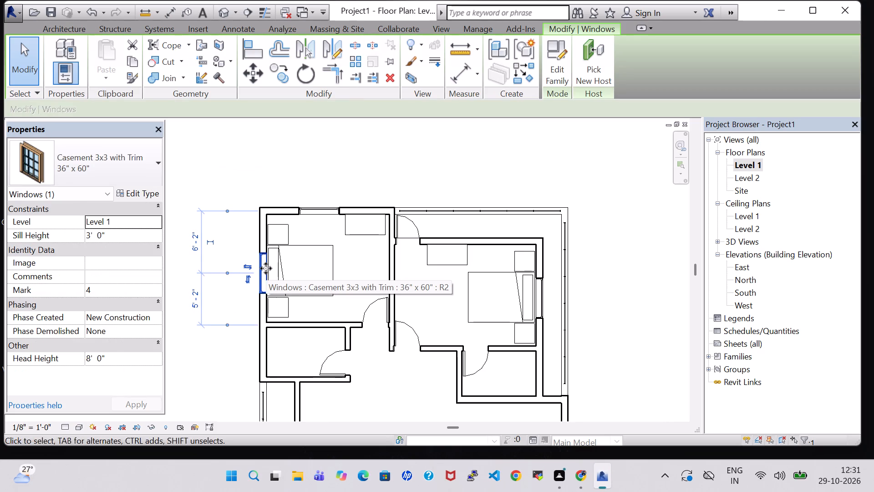
{"action": "left_click", "coordinate": [229, 357]}
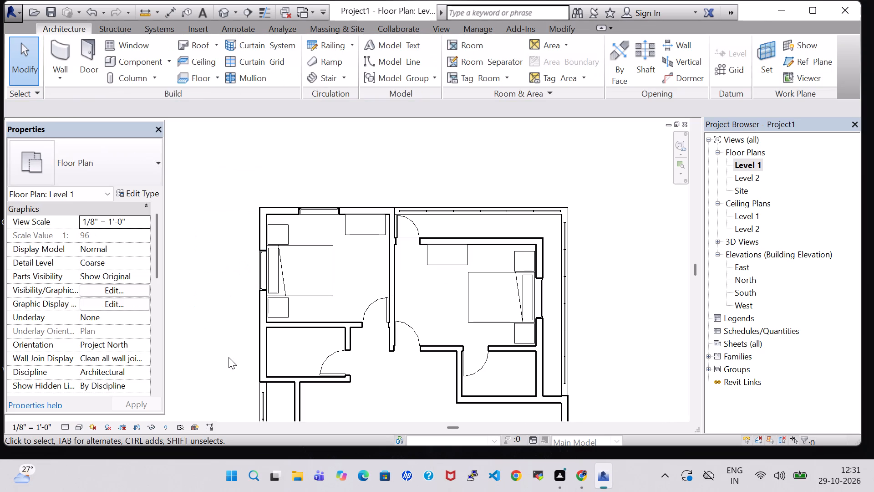
Load the TV Stand family from the US Imperial library's Furniture folder for component placement.
{"action": "scroll", "coordinate": [554, 290], "scroll_direction": "down", "scroll_amount": 2}
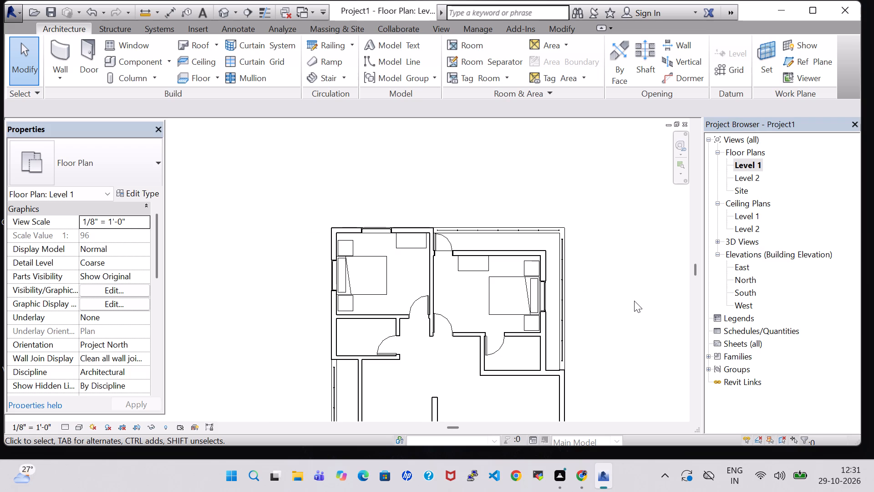
{"action": "left_click", "coordinate": [134, 62]}
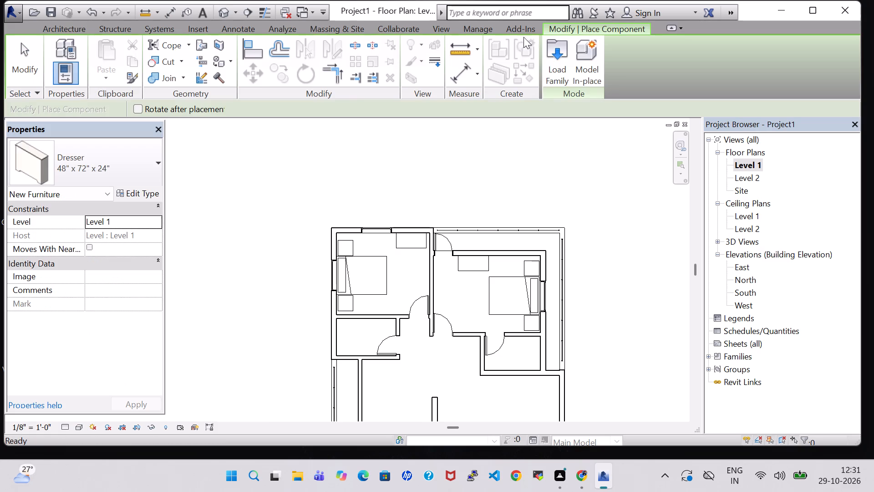
{"action": "left_click", "coordinate": [564, 51]}
{"action": "scroll", "coordinate": [496, 205], "scroll_direction": "down", "scroll_amount": 1}
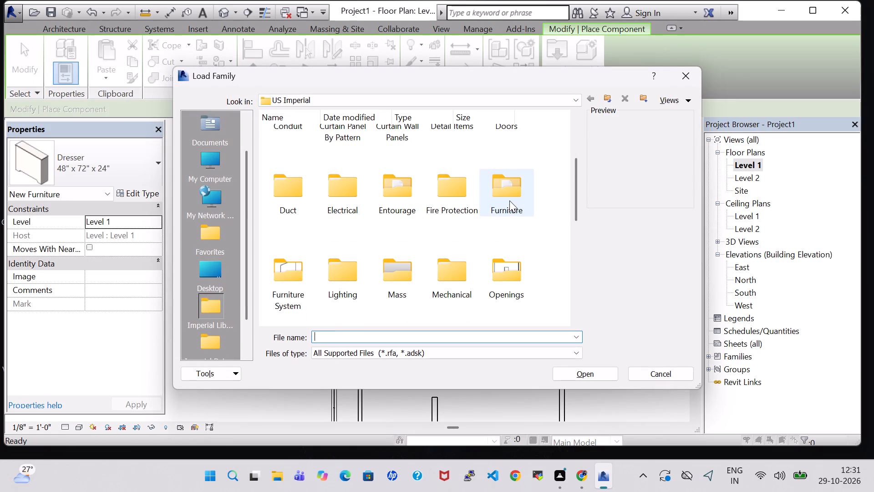
{"action": "double_click", "coordinate": [509, 200]}
{"action": "scroll", "coordinate": [474, 223], "scroll_direction": "down", "scroll_amount": 1}
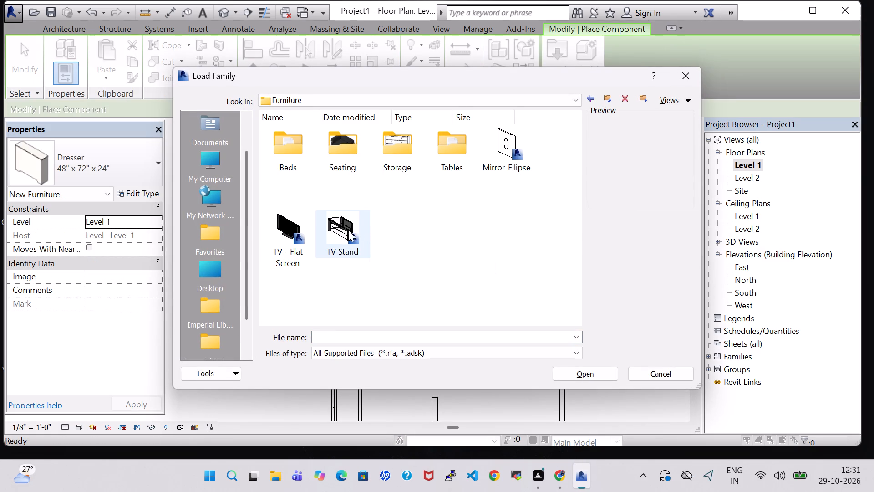
{"action": "left_click", "coordinate": [348, 230]}
{"action": "left_click", "coordinate": [600, 374]}
Place a TV stand against the northwest bedroom's east wall, rotated to face the bed and aligned with its centre.
{"action": "scroll", "coordinate": [429, 288], "scroll_direction": "up", "scroll_amount": 4}
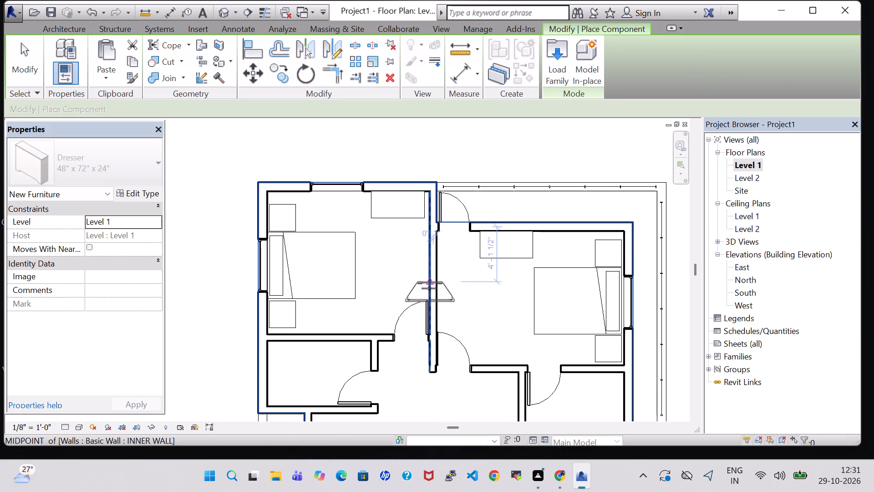
{"action": "key", "text": "space"}
{"action": "key", "text": "space"}
{"action": "key", "text": "space"}
{"action": "scroll", "coordinate": [406, 281], "scroll_direction": "up", "scroll_amount": 4}
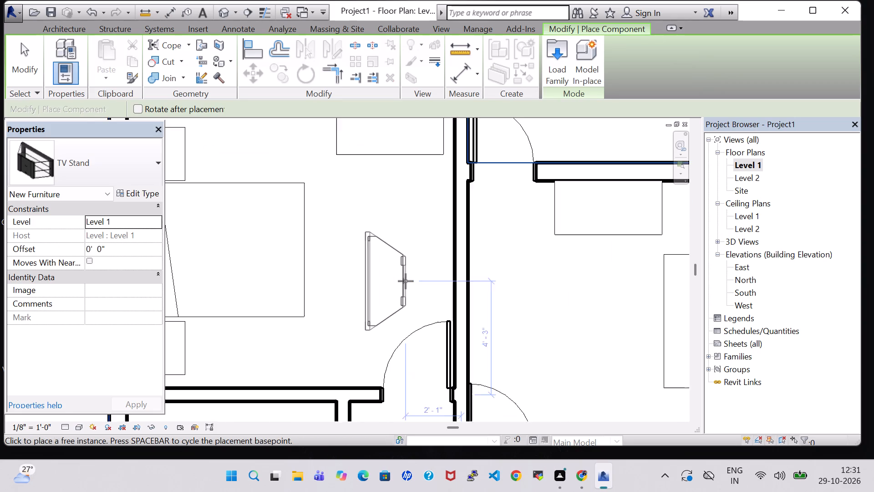
{"action": "scroll", "coordinate": [406, 281], "scroll_direction": "up", "scroll_amount": 5}
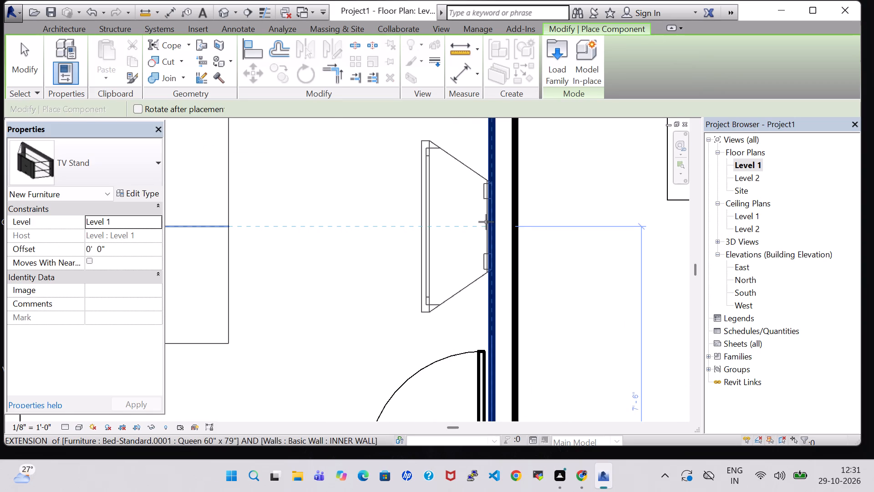
{"action": "scroll", "coordinate": [484, 221], "scroll_direction": "up", "scroll_amount": 3}
{"action": "left_click", "coordinate": [488, 223]}
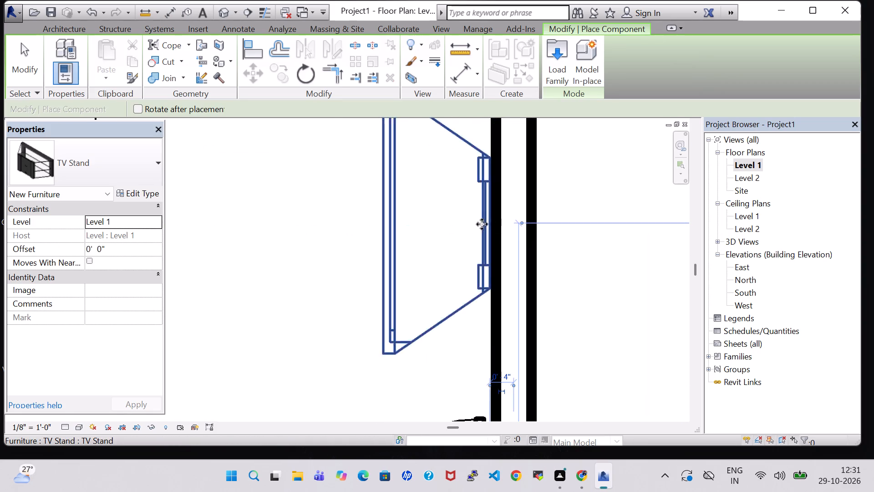
Place a second TV stand against the northeast bedroom's west wall, rotated to face the bed, and finish placing components.
{"action": "scroll", "coordinate": [429, 231], "scroll_direction": "down", "scroll_amount": 6}
{"action": "scroll", "coordinate": [572, 282], "scroll_direction": "down", "scroll_amount": 3}
{"action": "key", "text": "space"}
{"action": "key", "text": "space"}
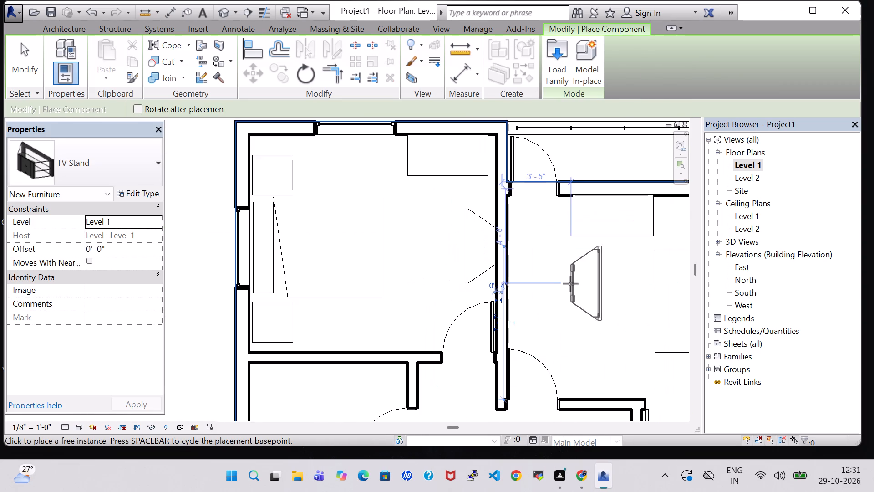
{"action": "scroll", "coordinate": [566, 284], "scroll_direction": "up", "scroll_amount": 4}
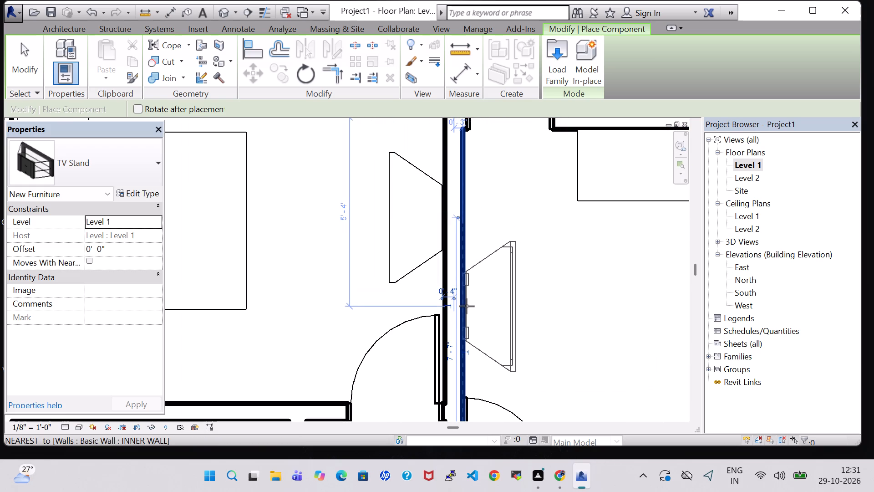
{"action": "left_click", "coordinate": [467, 306]}
{"action": "key", "text": "Escape"}
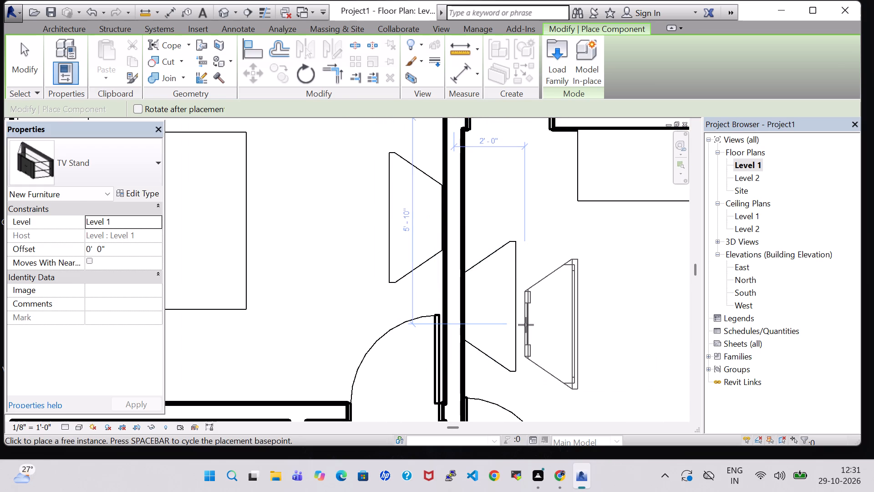
{"action": "key", "text": "Escape"}
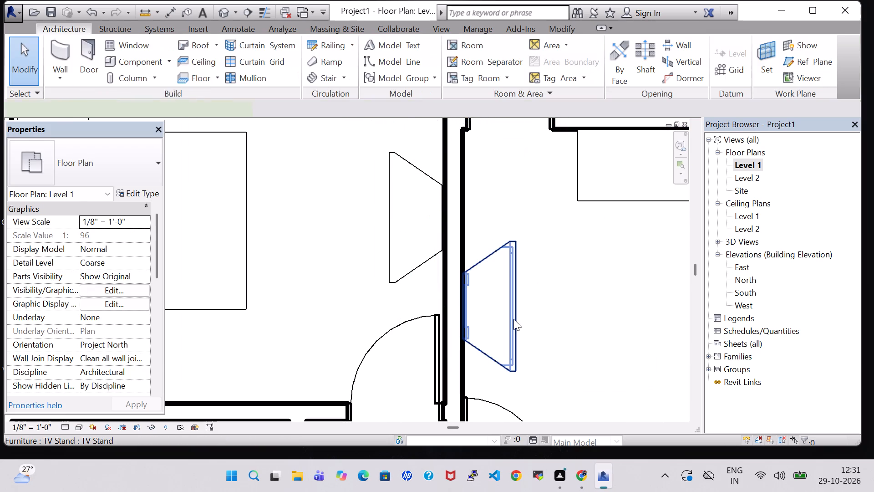
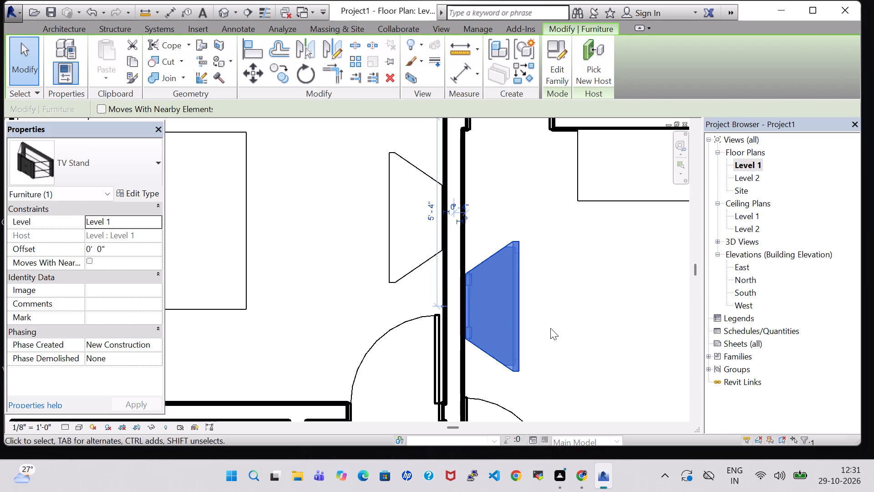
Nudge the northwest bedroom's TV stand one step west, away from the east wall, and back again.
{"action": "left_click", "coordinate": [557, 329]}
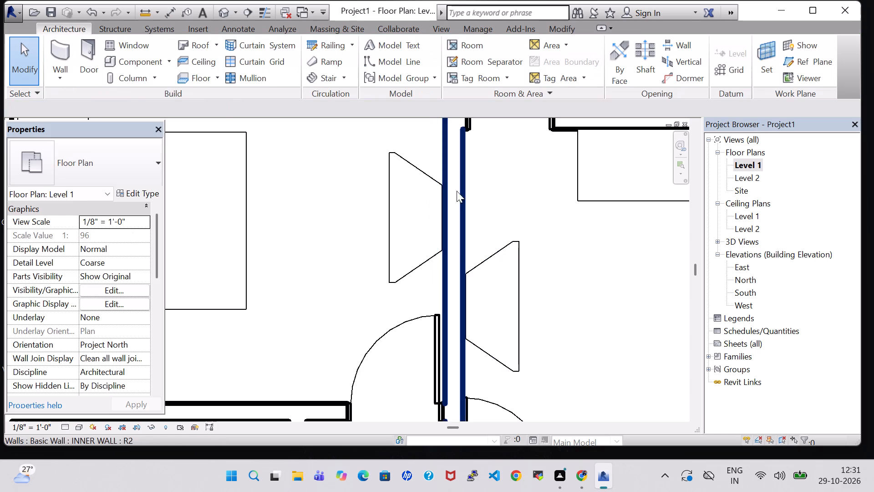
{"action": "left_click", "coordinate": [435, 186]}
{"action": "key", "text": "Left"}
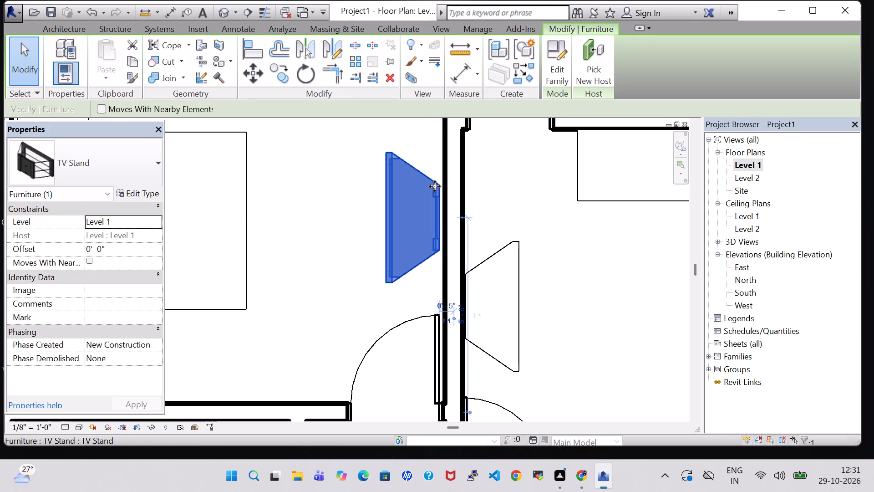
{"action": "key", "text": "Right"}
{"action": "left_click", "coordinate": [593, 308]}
Load the TV - Flat Screen family from the US Imperial library's Furniture folder and choose its 50" type for placement.
{"action": "scroll", "coordinate": [593, 308], "scroll_direction": "down", "scroll_amount": 7}
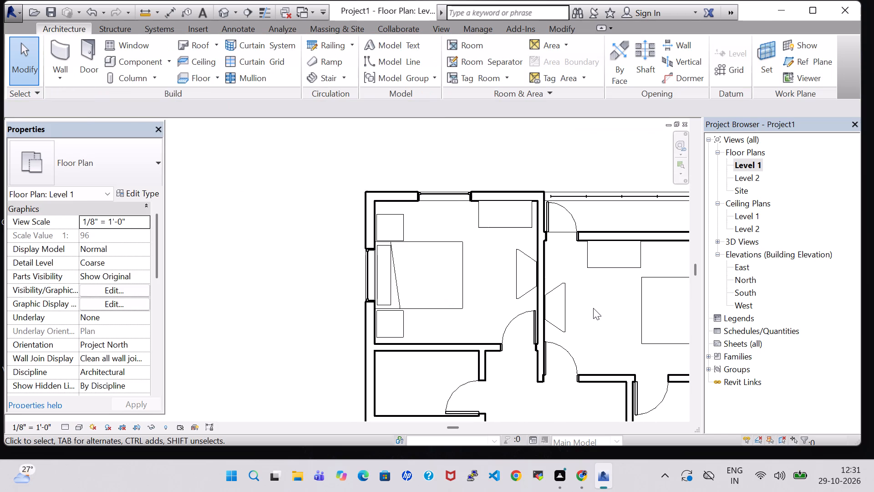
{"action": "middle_click_drag", "start_coordinate": [593, 308], "coordinate": [526, 304]}
{"action": "left_click", "coordinate": [132, 63]}
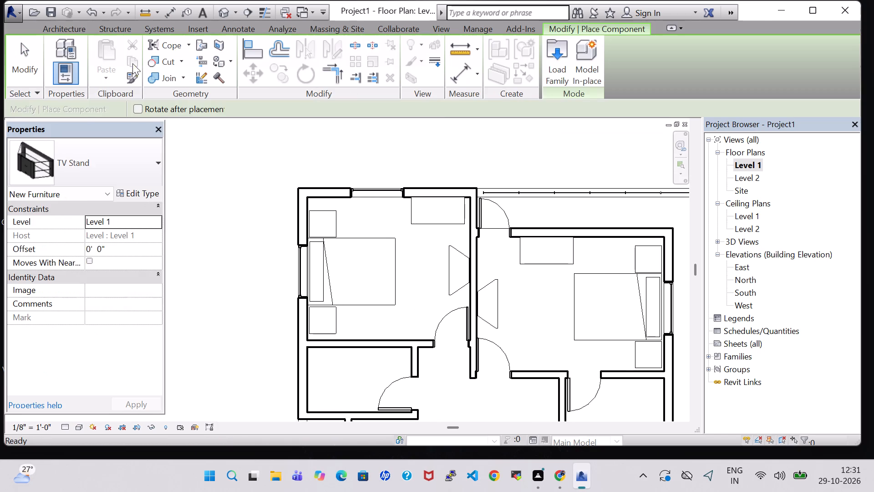
{"action": "left_click", "coordinate": [549, 72]}
{"action": "scroll", "coordinate": [473, 221], "scroll_direction": "down", "scroll_amount": 1}
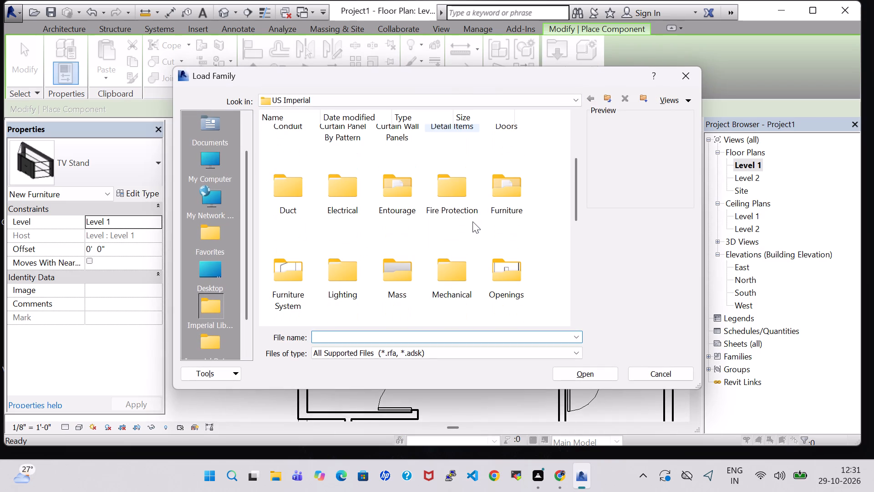
{"action": "double_click", "coordinate": [501, 205]}
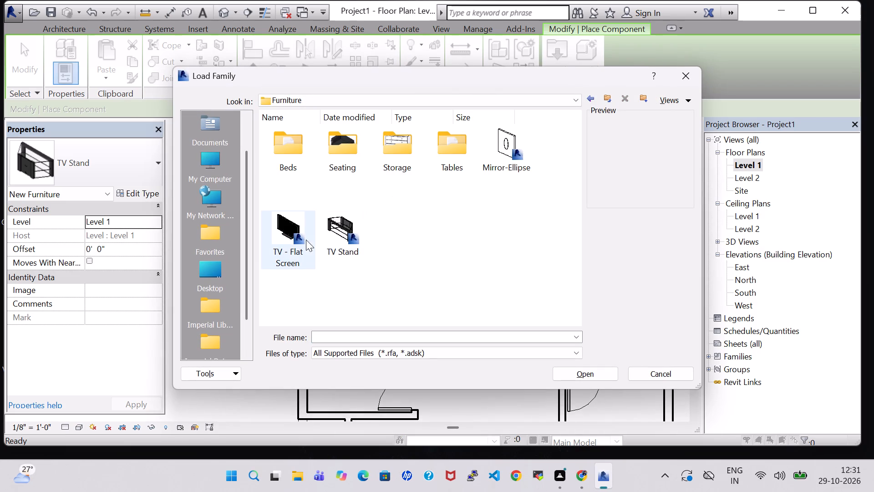
{"action": "left_click", "coordinate": [294, 237]}
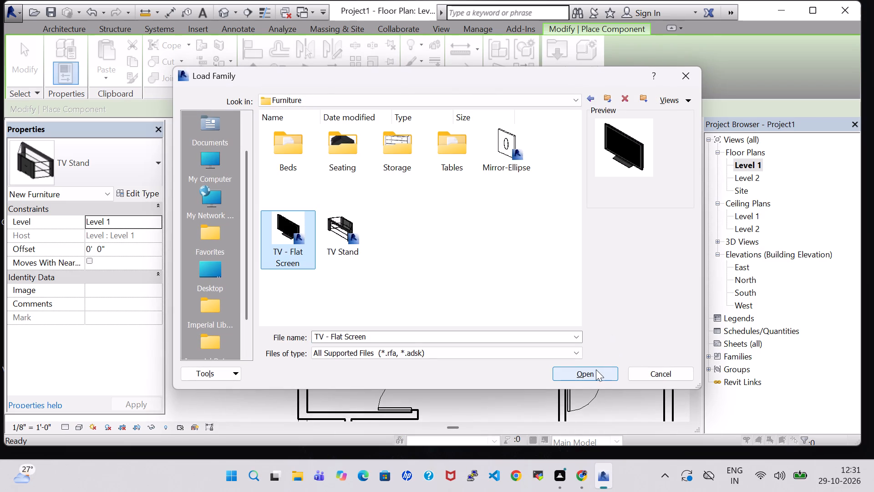
{"action": "left_click", "coordinate": [596, 369]}
{"action": "scroll", "coordinate": [414, 287], "scroll_direction": "up", "scroll_amount": 4}
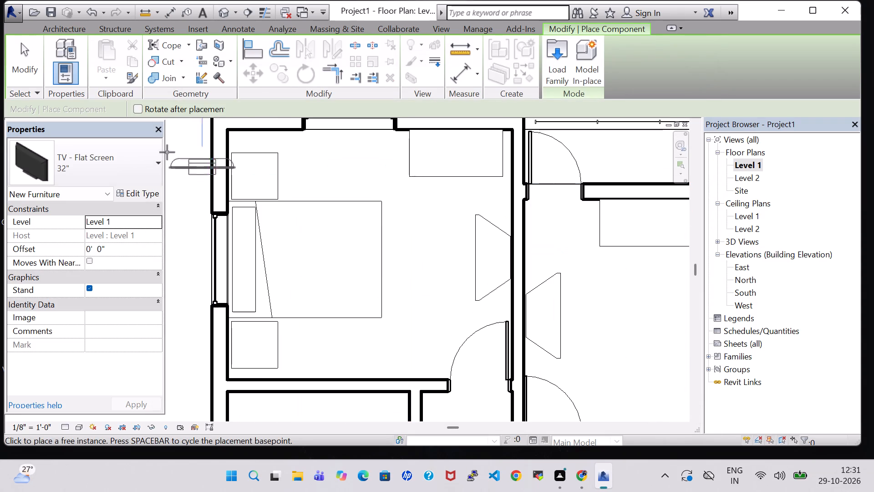
{"action": "left_click", "coordinate": [127, 149]}
{"action": "scroll", "coordinate": [96, 246], "scroll_direction": "down", "scroll_amount": 5}
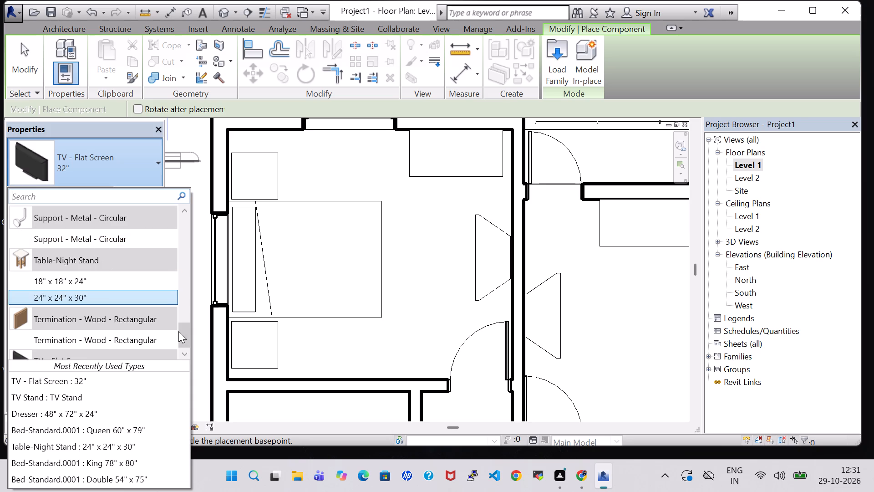
{"action": "type", "text": "tv"}
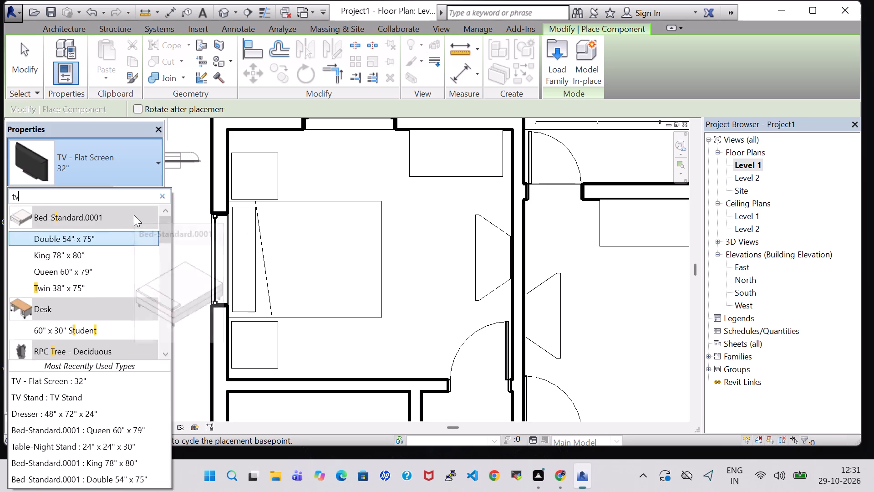
{"action": "left_click", "coordinate": [65, 301]}
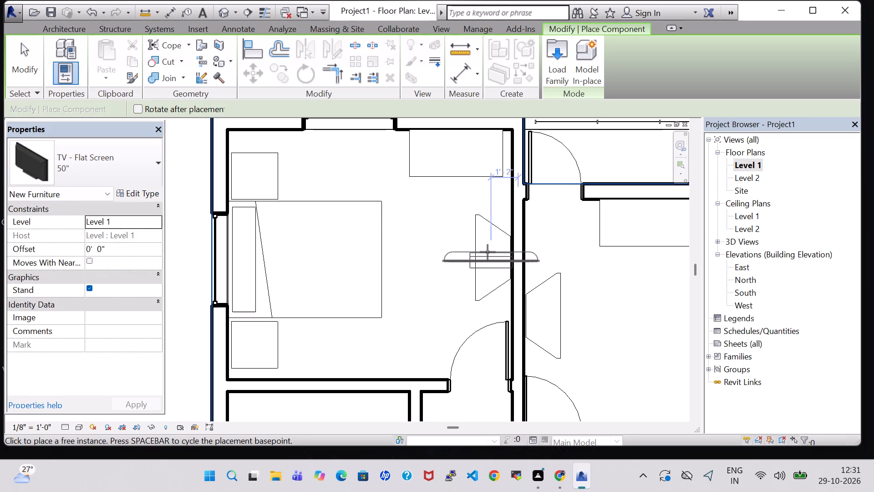
Place a 50" flat-screen TV at a 3' 0" offset on the northwest bedroom's TV stand, rotated to face the bed and centred on the stand.
{"action": "key", "text": "space"}
{"action": "key", "text": "space"}
{"action": "key", "text": "space"}
{"action": "scroll", "coordinate": [485, 247], "scroll_direction": "up", "scroll_amount": 4}
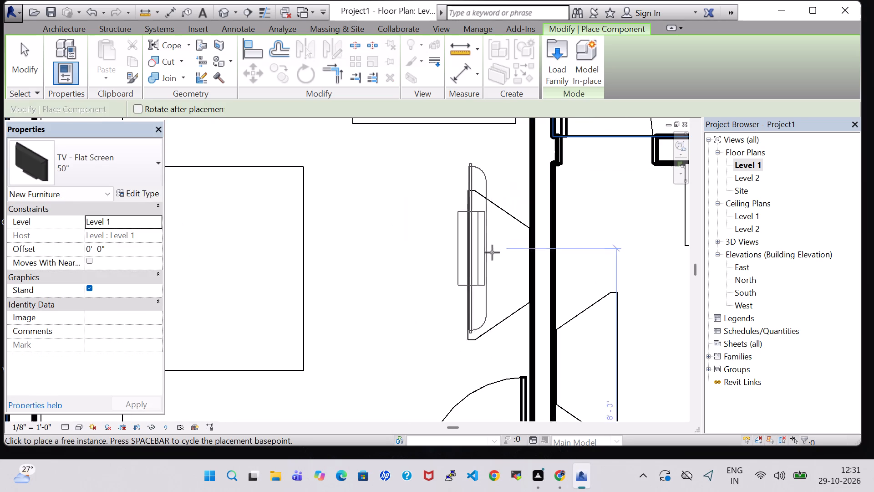
{"action": "left_click", "coordinate": [91, 250]}
{"action": "key", "text": "BackSpace"}
{"action": "key", "text": "3"}
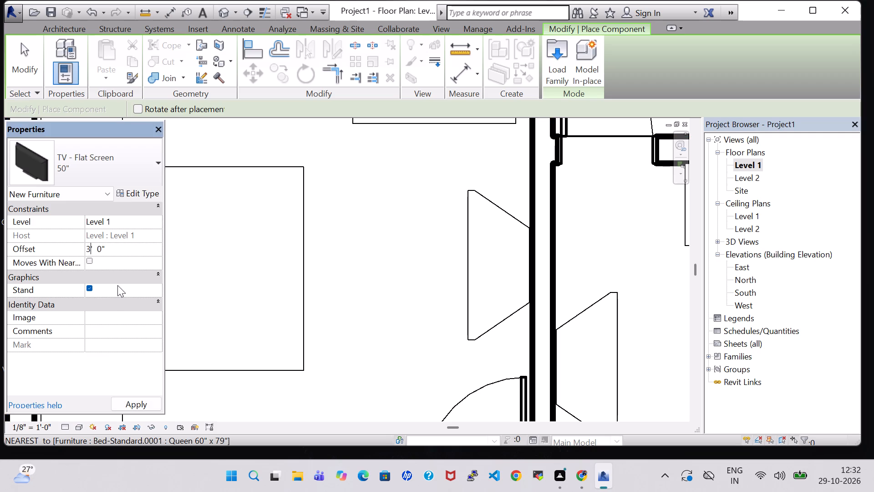
{"action": "key", "text": "Return"}
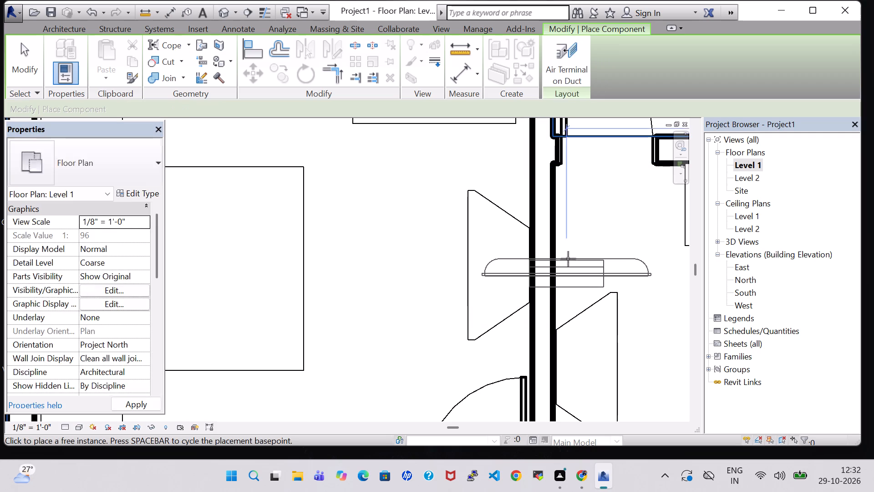
{"action": "key", "text": "space"}
{"action": "key", "text": "space"}
{"action": "key", "text": "space"}
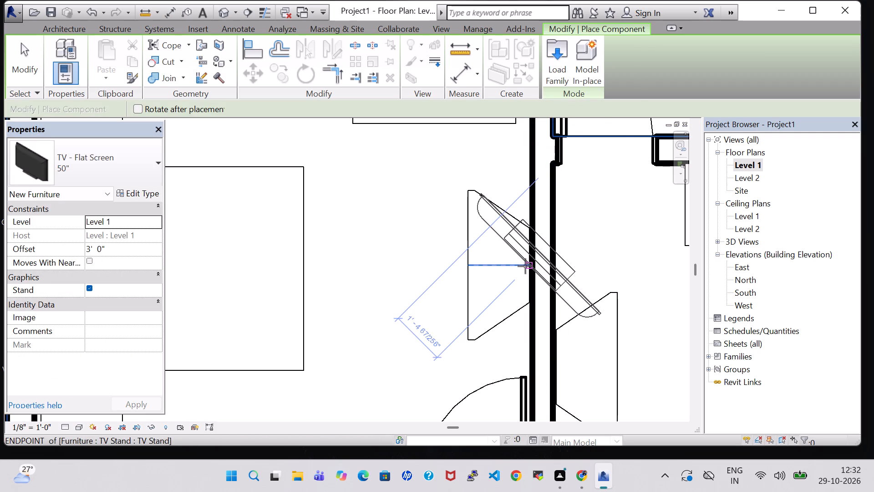
{"action": "key", "text": "space"}
{"action": "scroll", "coordinate": [528, 267], "scroll_direction": "up", "scroll_amount": 4}
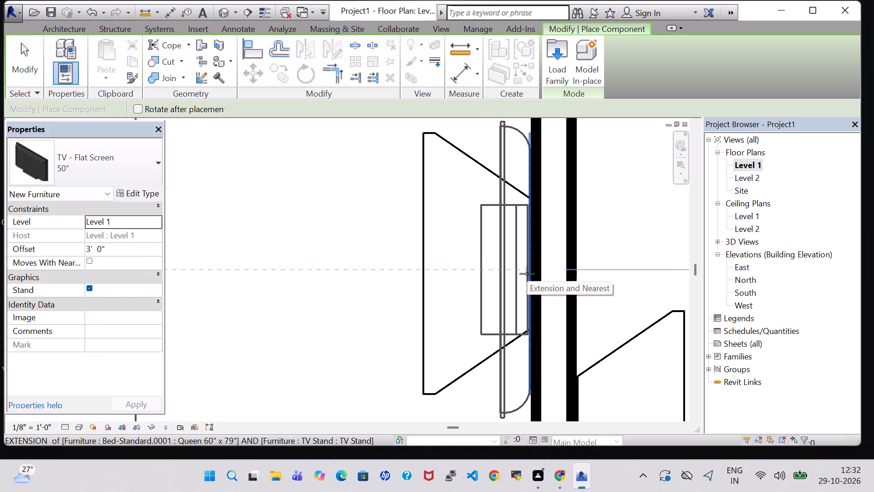
{"action": "left_click", "coordinate": [527, 274]}
Place a second 50" flat-screen TV on the northeast bedroom's TV stand, rotated to face the bed, and finish placing components.
{"action": "scroll", "coordinate": [525, 274], "scroll_direction": "down", "scroll_amount": 7}
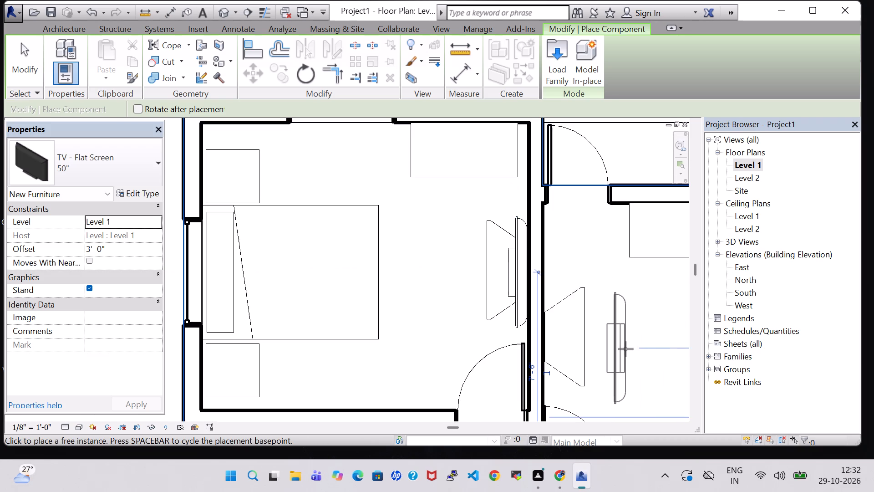
{"action": "key", "text": "space"}
{"action": "key", "text": "space"}
{"action": "scroll", "coordinate": [605, 352], "scroll_direction": "up", "scroll_amount": 5}
{"action": "middle_click_drag", "start_coordinate": [604, 352], "coordinate": [615, 315]}
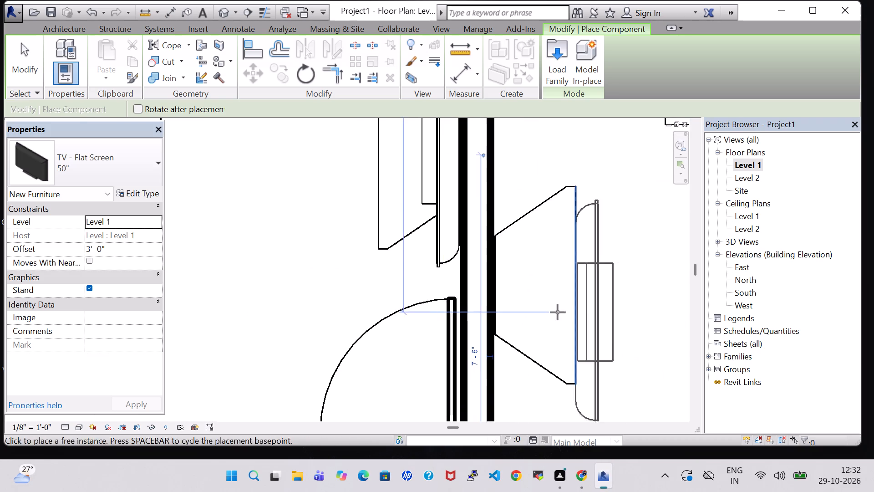
{"action": "scroll", "coordinate": [527, 310], "scroll_direction": "up", "scroll_amount": 3}
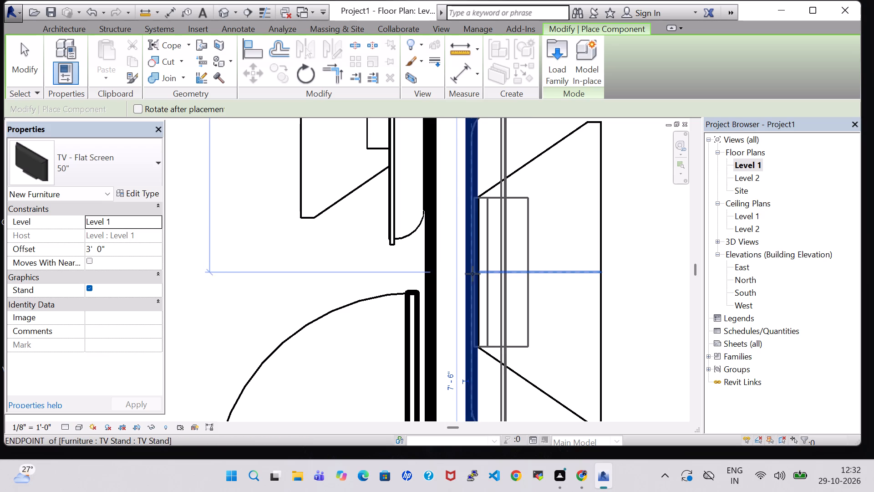
{"action": "left_click", "coordinate": [477, 274]}
{"action": "scroll", "coordinate": [477, 274], "scroll_direction": "down", "scroll_amount": 6}
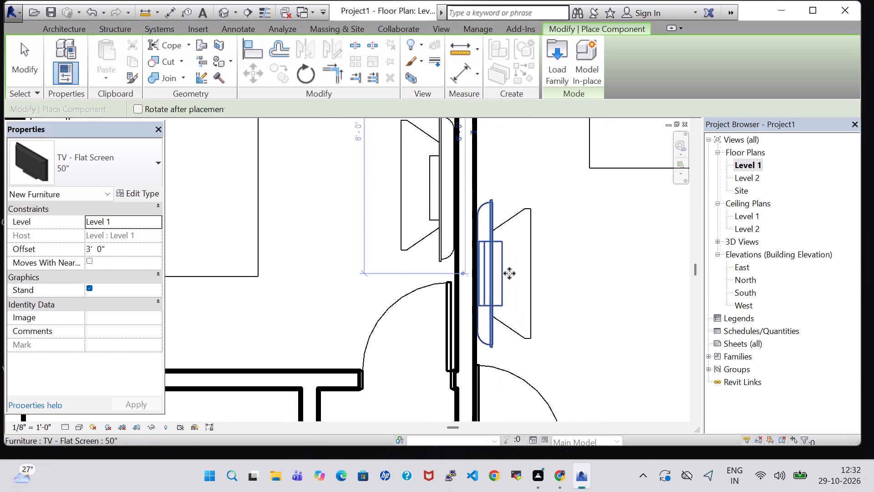
{"action": "key", "text": "Escape"}
{"action": "key", "text": "Escape"}
{"action": "key", "text": "Escape"}
Examine the furnished bedrooms and their TVs from several angles in the 3D view.
{"action": "scroll", "coordinate": [595, 273], "scroll_direction": "down", "scroll_amount": 6}
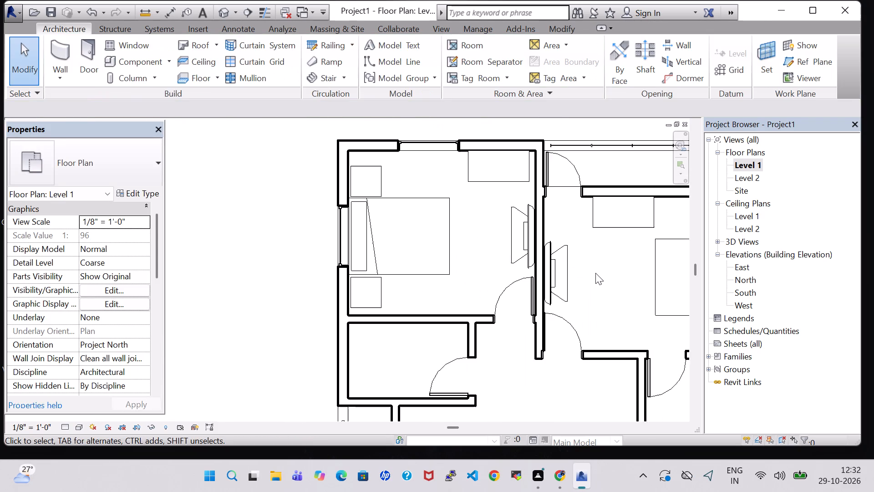
{"action": "scroll", "coordinate": [595, 273], "scroll_direction": "down", "scroll_amount": 1}
{"action": "left_click", "coordinate": [223, 12]}
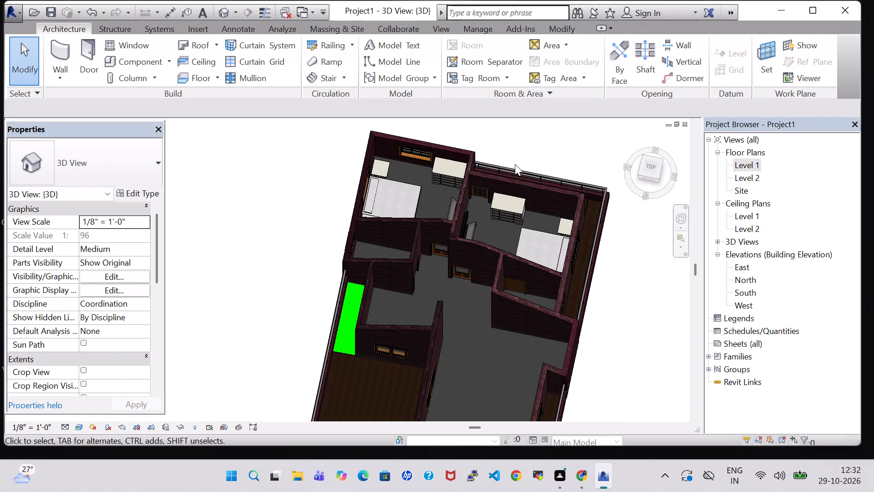
{"action": "middle_click_drag", "start_coordinate": [607, 317], "coordinate": [491, 318], "text": "shift"}
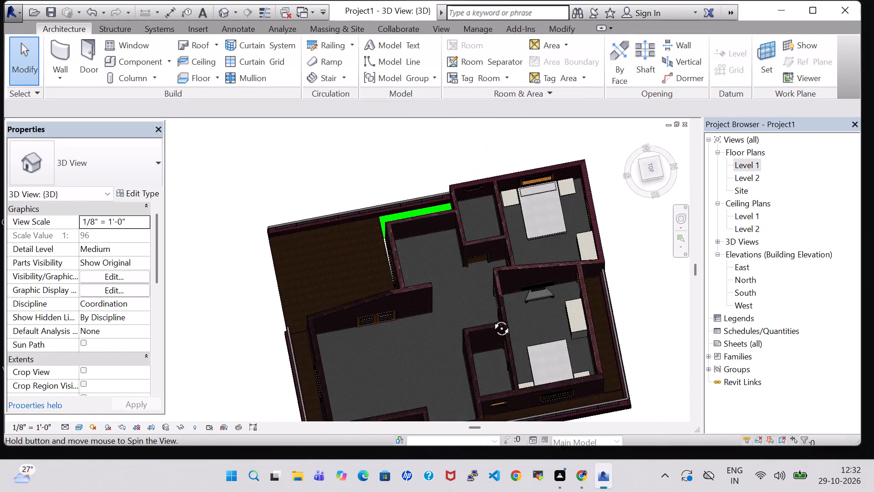
{"action": "middle_click_drag", "start_coordinate": [491, 318], "coordinate": [435, 287], "text": "shift"}
{"action": "middle_click_drag", "start_coordinate": [435, 287], "coordinate": [440, 317], "text": "shift"}
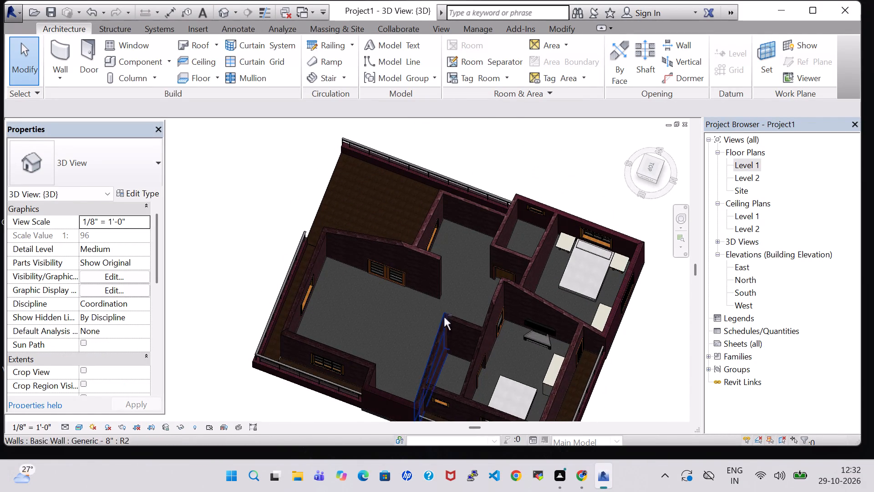
{"action": "middle_click_drag", "start_coordinate": [503, 361], "coordinate": [636, 360]}
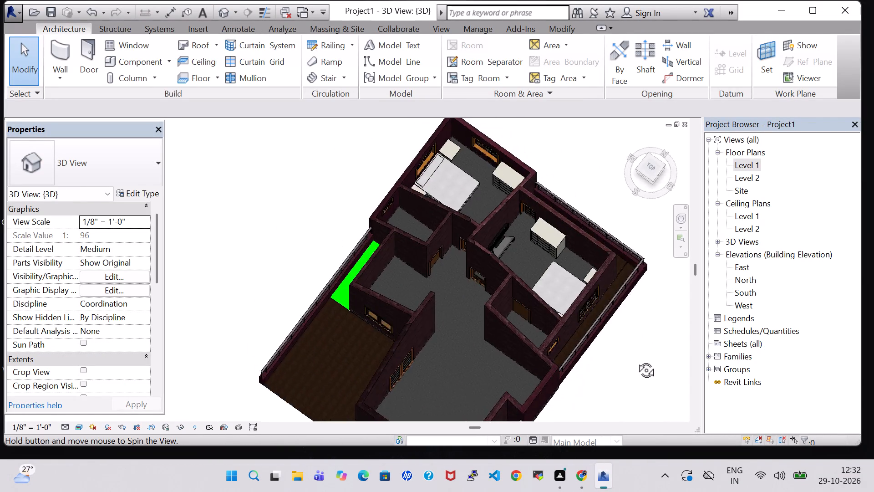
{"action": "middle_click_drag", "start_coordinate": [636, 360], "coordinate": [641, 358]}
Return to the Level 1 floor plan and load the Mirror-Ellipse family from the library's Furniture folder for component placement.
{"action": "double_click", "coordinate": [747, 160]}
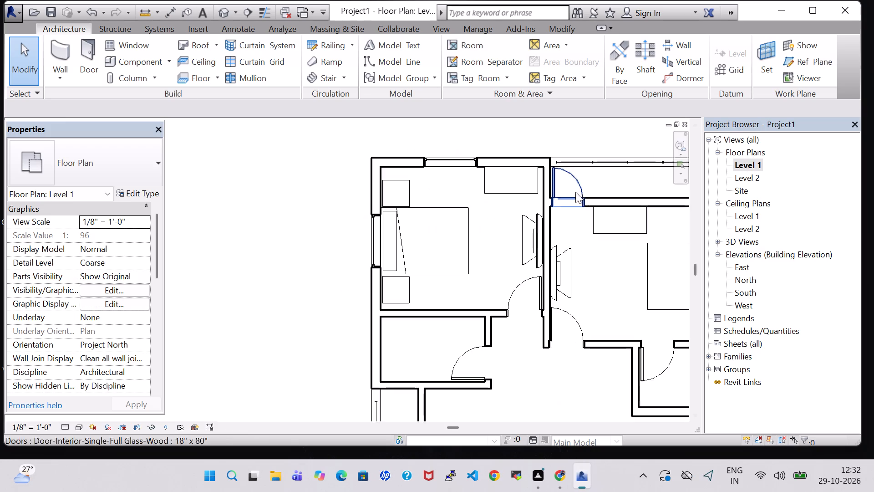
{"action": "scroll", "coordinate": [571, 195], "scroll_direction": "down", "scroll_amount": 3}
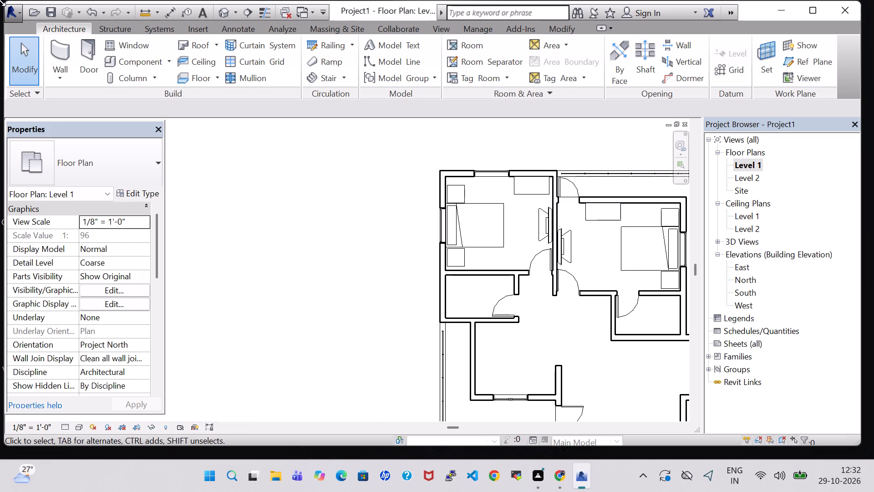
{"action": "left_click", "coordinate": [117, 64]}
{"action": "left_click", "coordinate": [558, 70]}
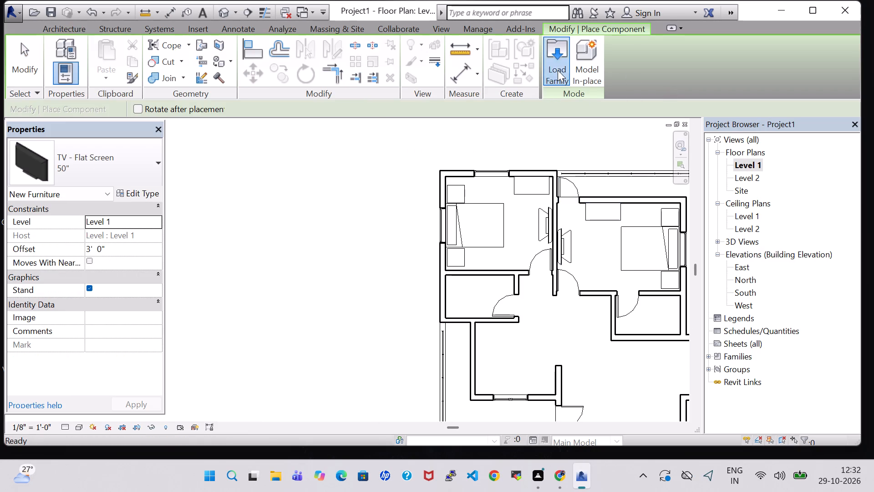
{"action": "scroll", "coordinate": [571, 251], "scroll_direction": "down", "scroll_amount": 1}
{"action": "double_click", "coordinate": [506, 209]}
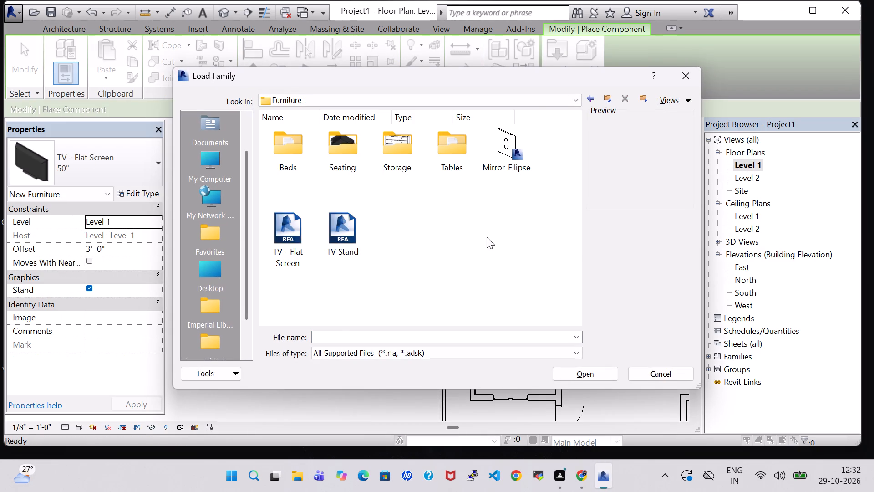
{"action": "left_click", "coordinate": [513, 143]}
{"action": "left_click", "coordinate": [606, 375]}
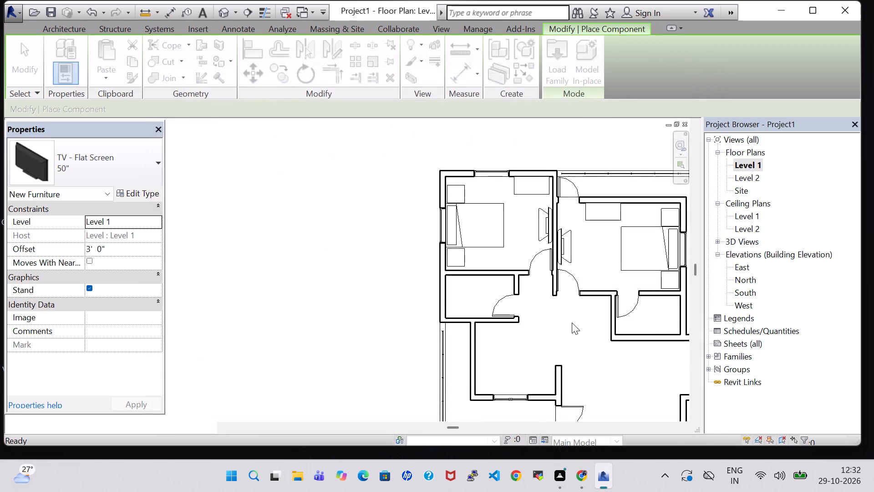
Place a 24" x 48" elliptical mirror on the northeast bedroom's south wall, between the two doors.
{"action": "scroll", "coordinate": [610, 288], "scroll_direction": "up", "scroll_amount": 11}
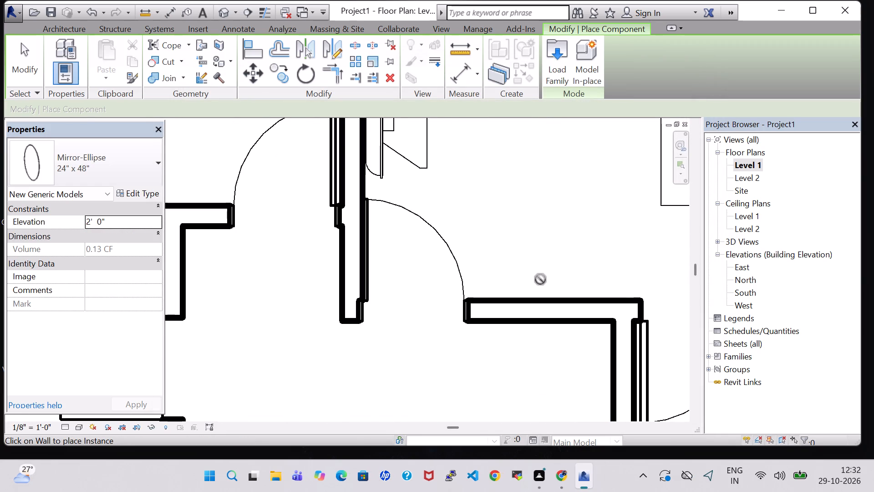
{"action": "left_click", "coordinate": [550, 298]}
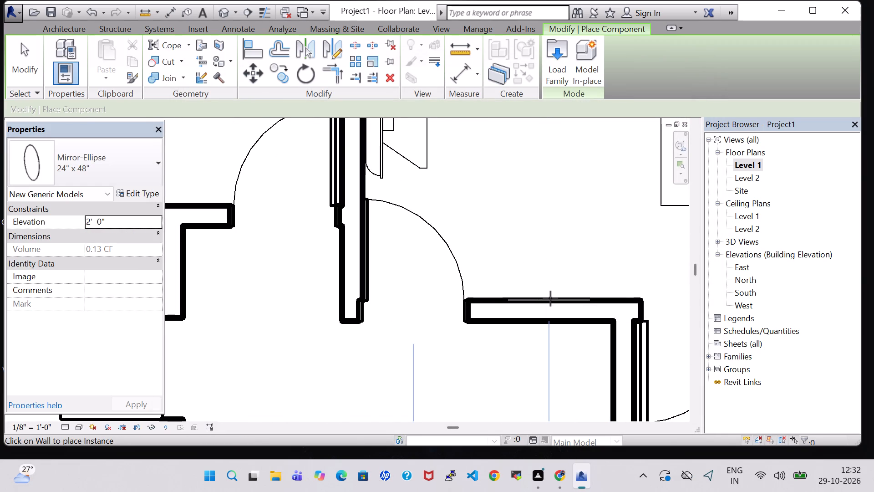
Place a second 24" x 48" elliptical mirror on the northwest bedroom's south wall, just west of the door, and finish placing mirrors.
{"action": "scroll", "coordinate": [536, 259], "scroll_direction": "down", "scroll_amount": 3}
{"action": "scroll", "coordinate": [481, 191], "scroll_direction": "down", "scroll_amount": 3}
{"action": "middle_click_drag", "start_coordinate": [499, 188], "coordinate": [507, 194]}
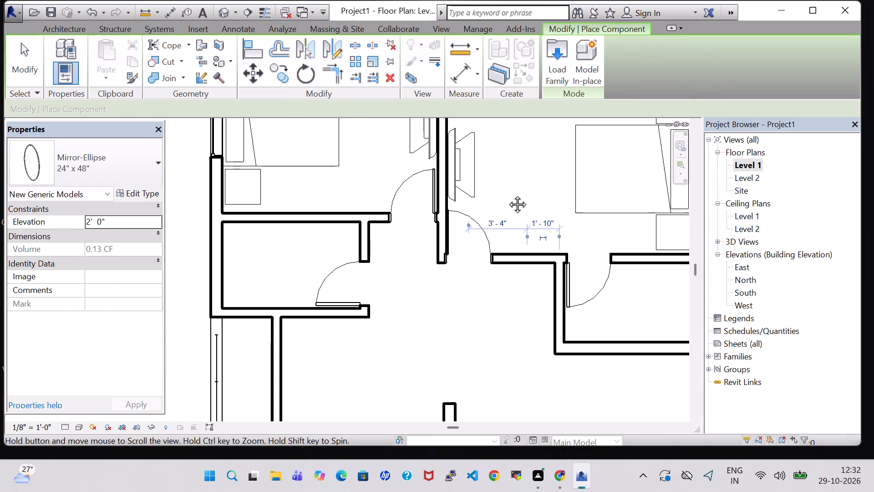
{"action": "middle_click_drag", "start_coordinate": [507, 194], "coordinate": [557, 316]}
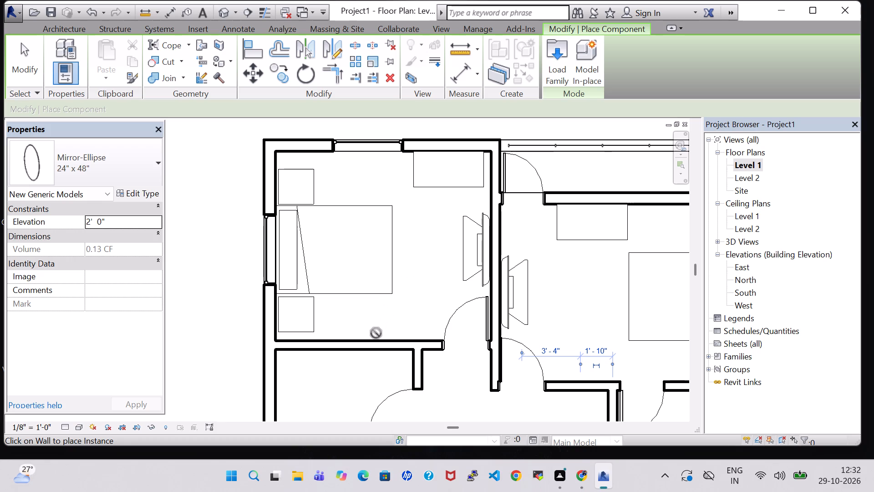
{"action": "scroll", "coordinate": [404, 339], "scroll_direction": "up", "scroll_amount": 6}
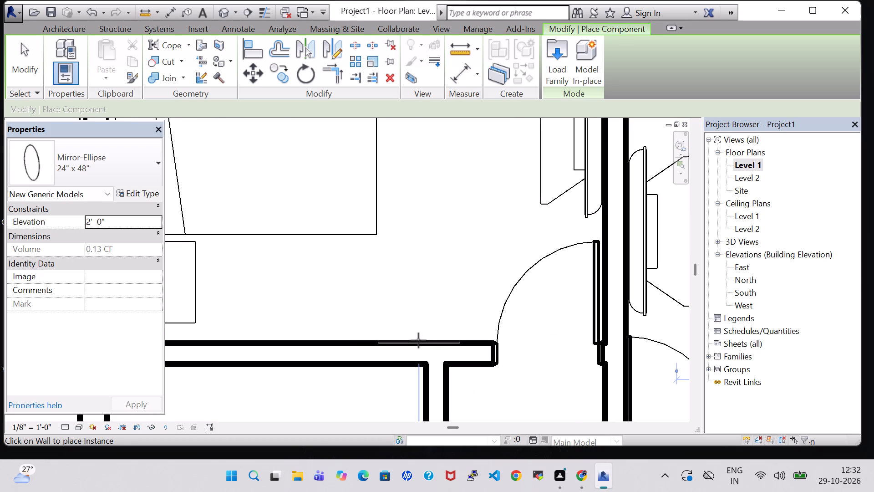
{"action": "left_click", "coordinate": [418, 340]}
{"action": "key", "text": "Escape"}
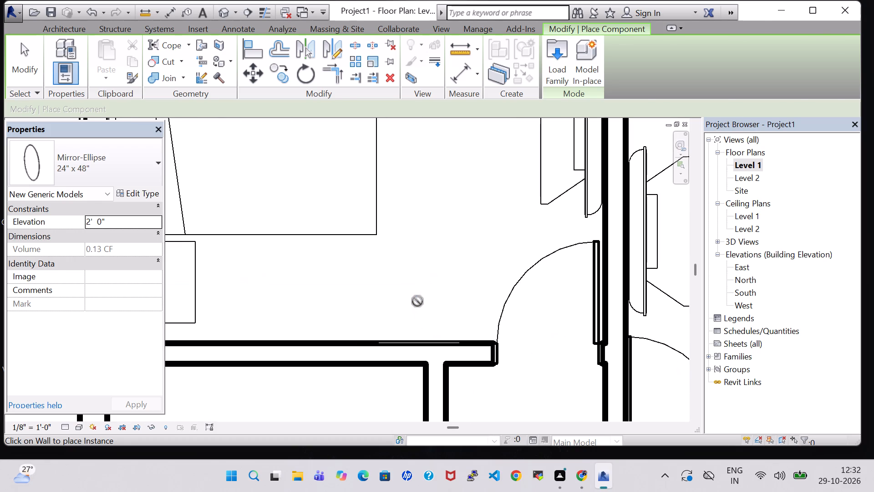
{"action": "key", "text": "Escape"}
{"action": "key", "text": "Escape"}
Load the Table-Round family from the library's Furniture > Tables folder for component placement.
{"action": "left_click", "coordinate": [138, 63]}
{"action": "left_click", "coordinate": [552, 63]}
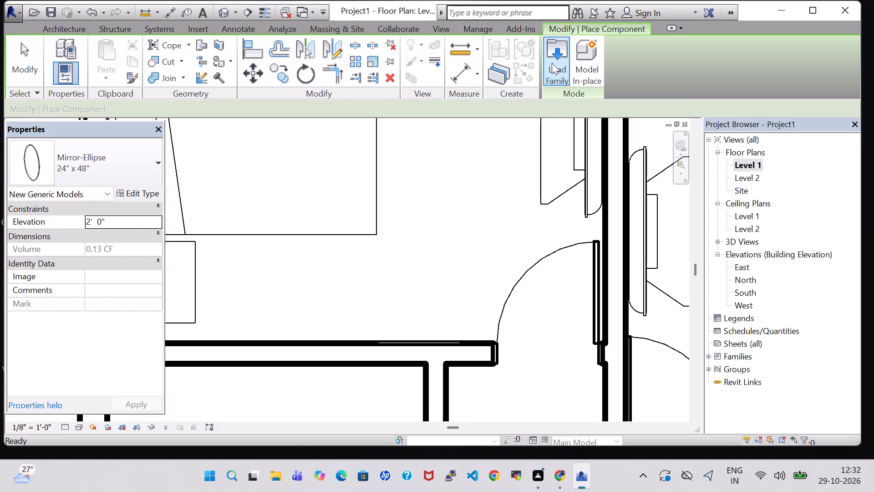
{"action": "scroll", "coordinate": [440, 218], "scroll_direction": "down", "scroll_amount": 2}
{"action": "scroll", "coordinate": [498, 203], "scroll_direction": "up", "scroll_amount": 2}
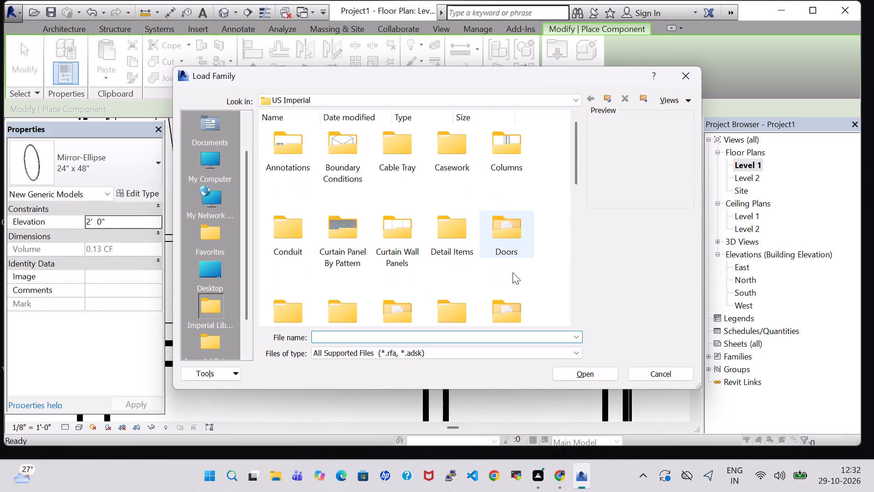
{"action": "scroll", "coordinate": [513, 272], "scroll_direction": "down", "scroll_amount": 1}
{"action": "double_click", "coordinate": [490, 180]}
{"action": "double_click", "coordinate": [437, 147]}
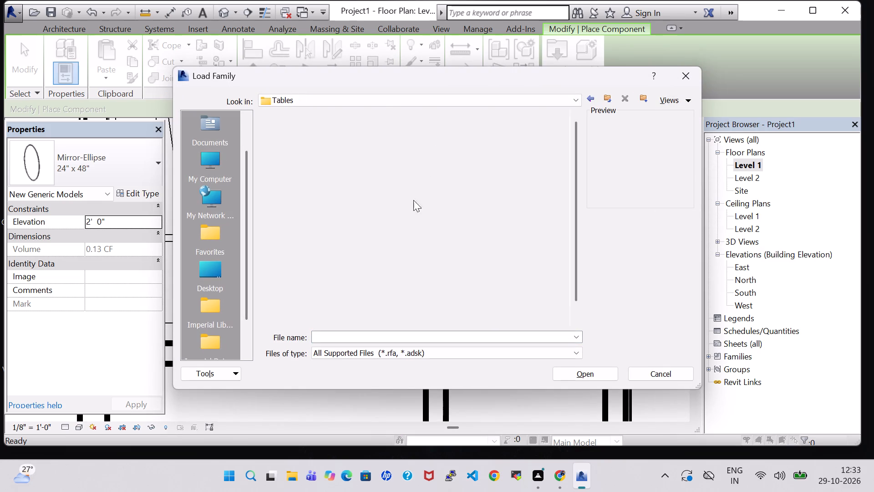
{"action": "left_click", "coordinate": [280, 308]}
{"action": "left_click", "coordinate": [593, 376]}
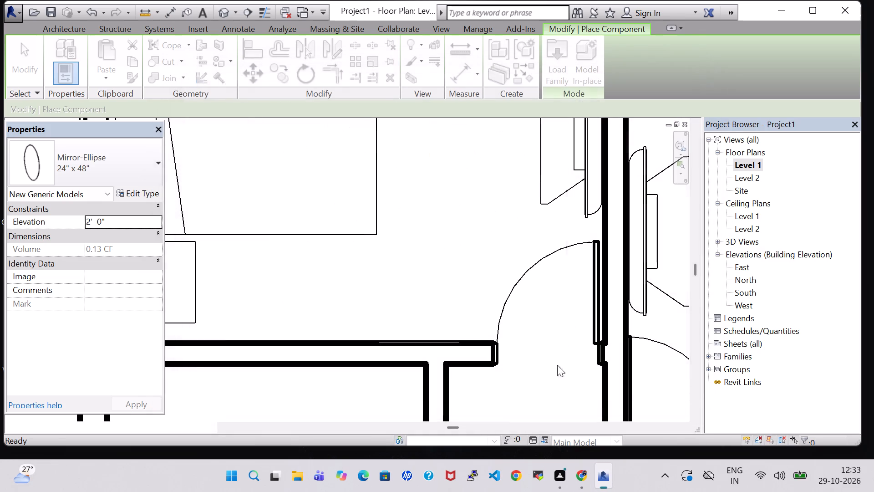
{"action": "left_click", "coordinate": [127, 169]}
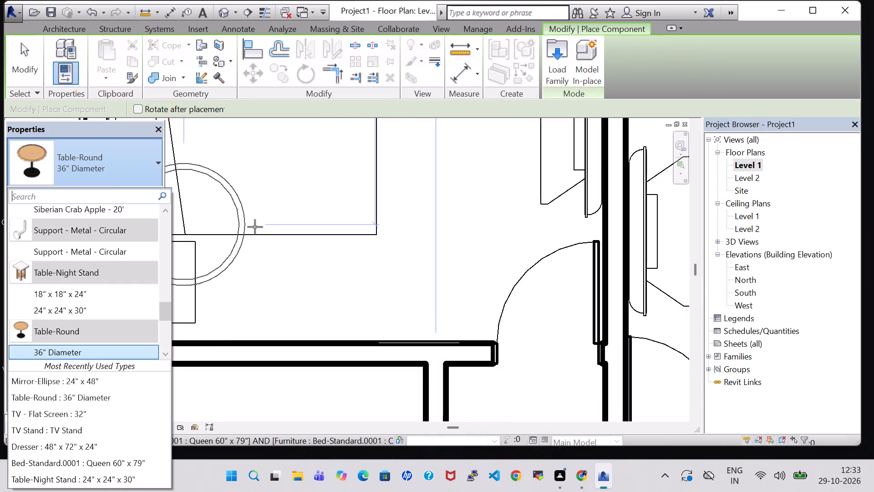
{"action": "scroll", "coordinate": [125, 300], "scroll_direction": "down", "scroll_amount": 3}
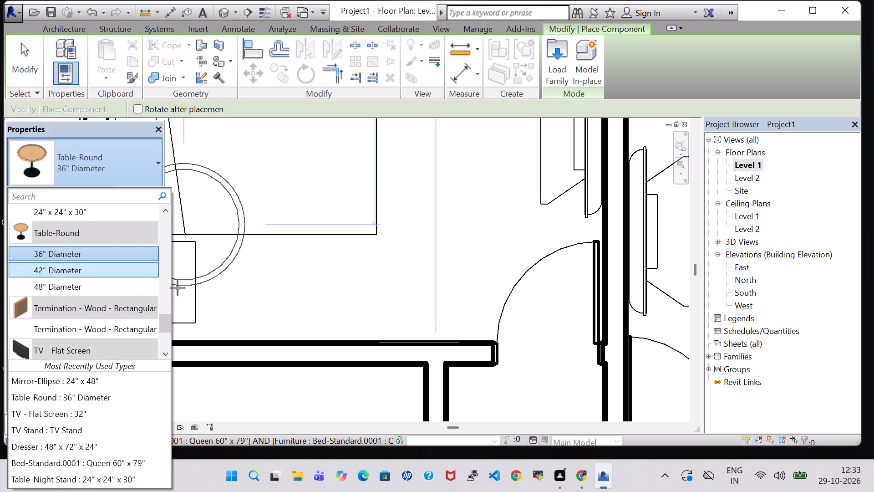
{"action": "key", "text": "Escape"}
Set the Radius of the Table-Round 36" Diameter type to 1' 0".
{"action": "left_click", "coordinate": [132, 195]}
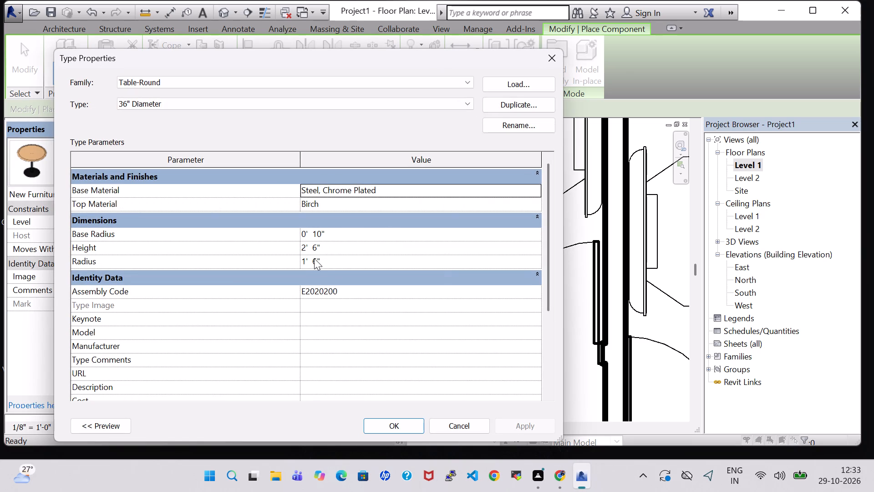
{"action": "left_click", "coordinate": [318, 260]}
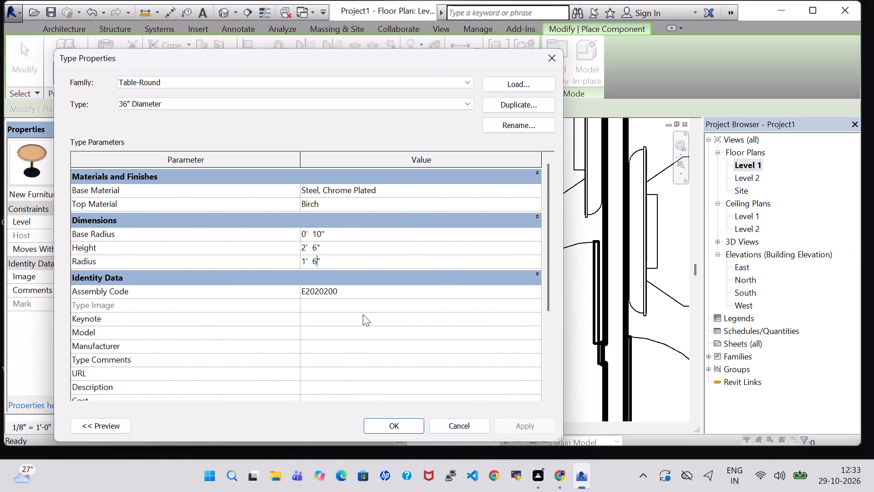
{"action": "key", "text": "BackSpace"}
{"action": "key", "text": "0"}
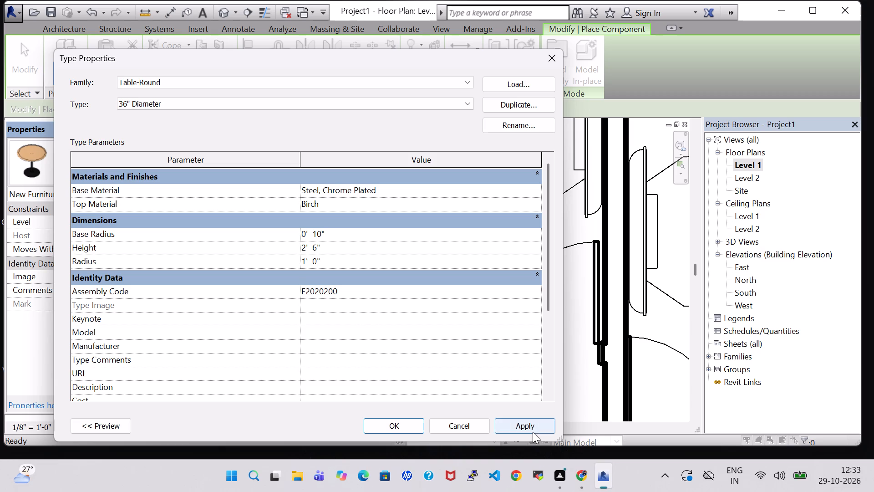
{"action": "left_click", "coordinate": [533, 432]}
{"action": "left_click", "coordinate": [393, 427]}
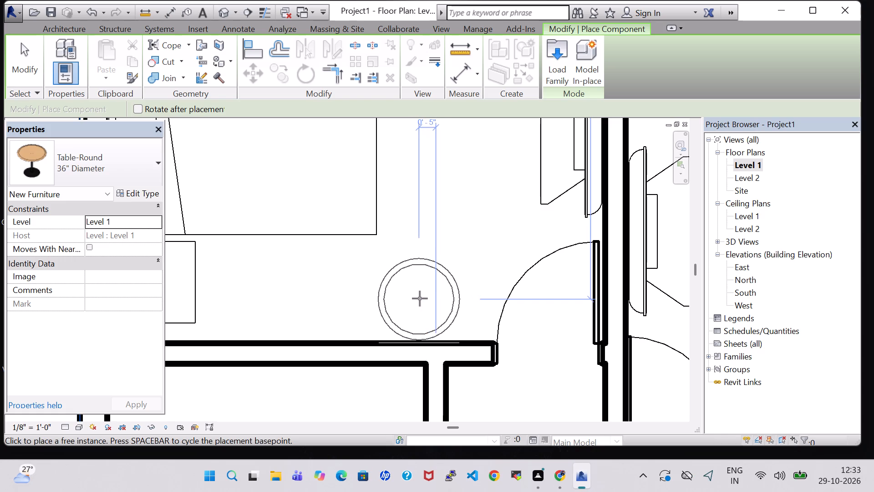
Place one round table in front of the elliptical mirror in each of the northwest and northeast bedrooms, and finish placing components.
{"action": "left_click", "coordinate": [420, 295]}
{"action": "scroll", "coordinate": [420, 295], "scroll_direction": "down", "scroll_amount": 3}
{"action": "middle_click_drag", "start_coordinate": [420, 295], "coordinate": [176, 339]}
{"action": "middle_click", "coordinate": [176, 339]}
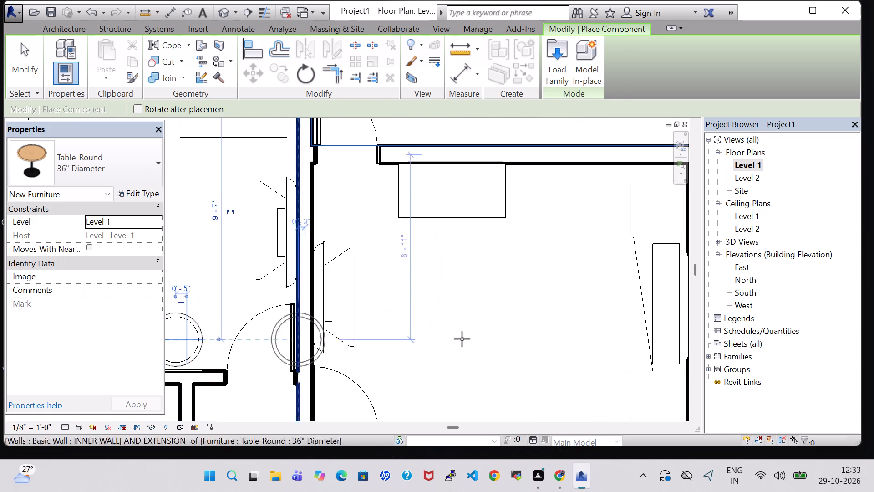
{"action": "middle_click_drag", "start_coordinate": [486, 354], "coordinate": [468, 250]}
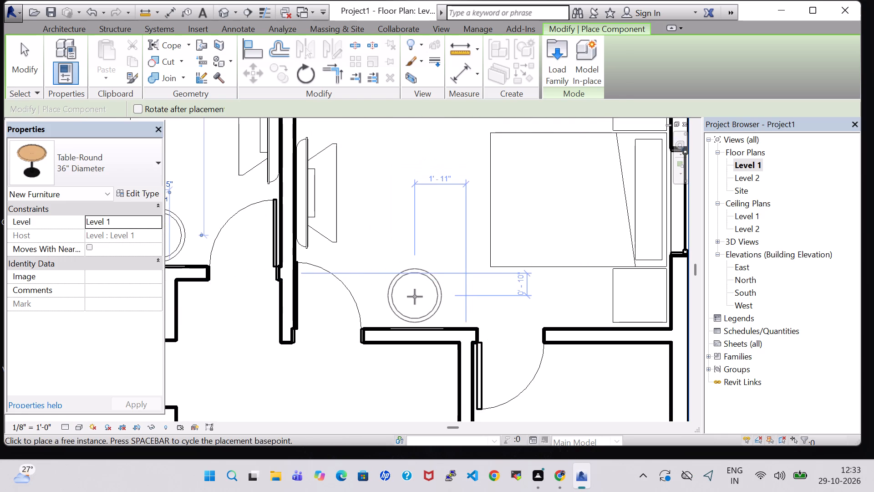
{"action": "left_click", "coordinate": [415, 297]}
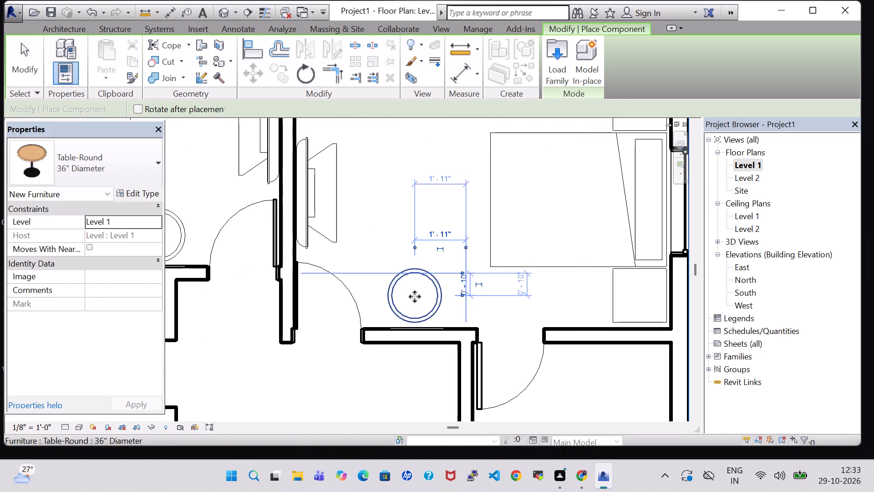
{"action": "key", "text": "Escape"}
{"action": "key", "text": "Escape"}
{"action": "key", "text": "Escape"}
Nudge the northeast bedroom's round table two increments south and the northwest bedroom's one increment south, toward their mirror walls.
{"action": "left_click", "coordinate": [425, 279]}
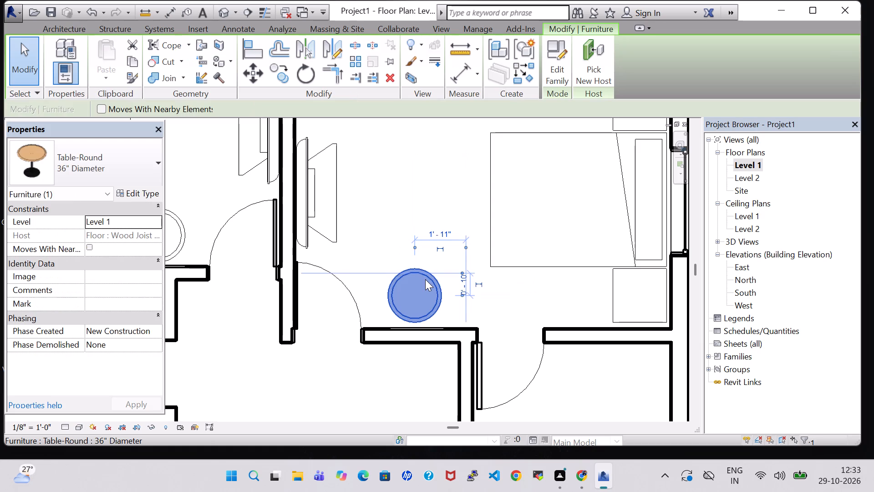
{"action": "key", "text": "Down"}
{"action": "key", "text": "Down"}
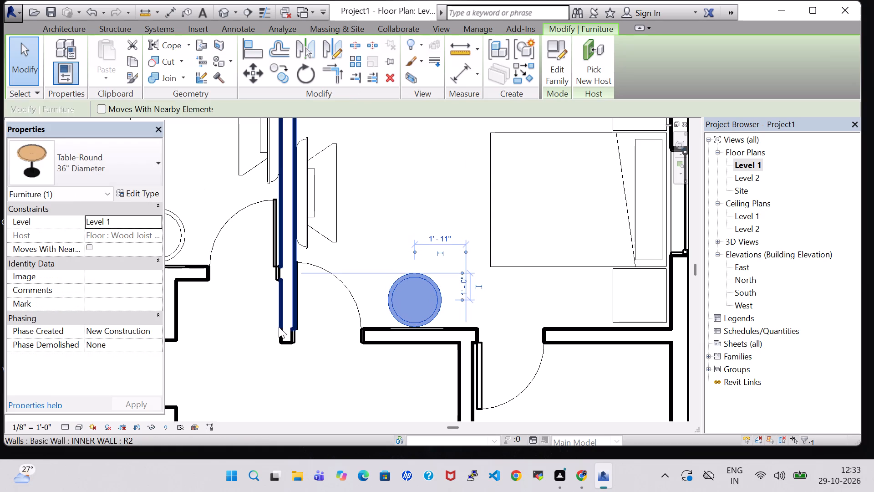
{"action": "middle_click_drag", "start_coordinate": [230, 328], "coordinate": [252, 336]}
{"action": "left_click", "coordinate": [192, 221]}
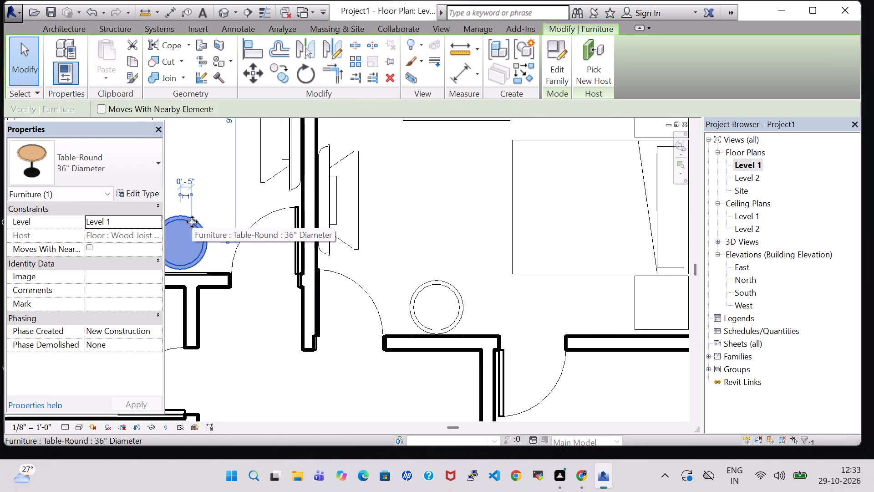
{"action": "key", "text": "Down"}
Examine the mirrors and round tables of both north bedrooms in the 3D view.
{"action": "left_click", "coordinate": [223, 12]}
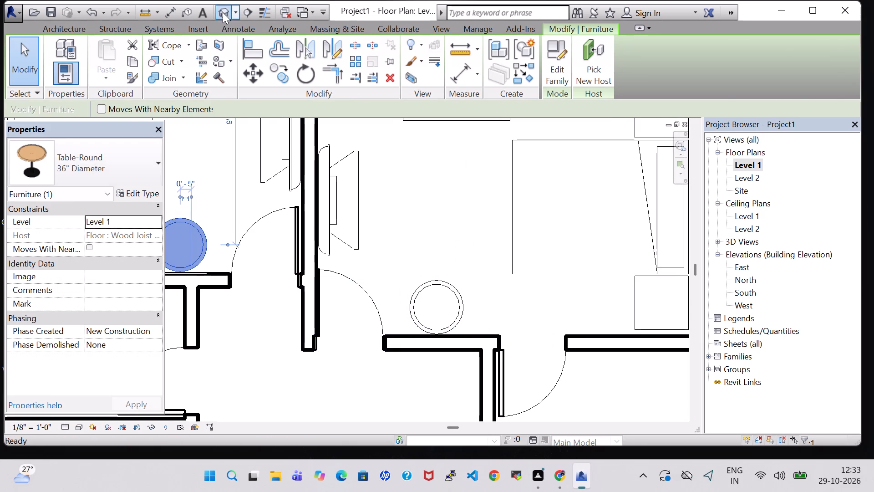
{"action": "middle_click_drag", "start_coordinate": [607, 332], "coordinate": [559, 338], "text": "shift"}
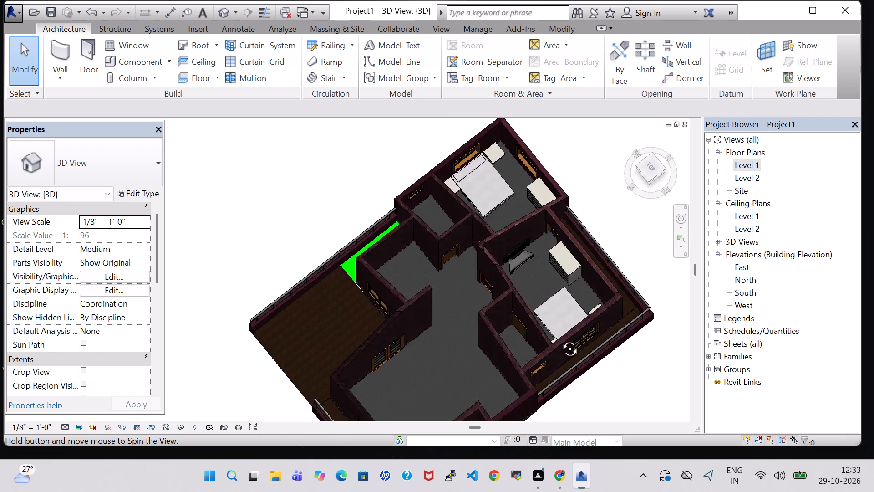
{"action": "middle_click_drag", "start_coordinate": [559, 338], "coordinate": [406, 345], "text": "shift"}
{"action": "scroll", "coordinate": [484, 402], "scroll_direction": "up", "scroll_amount": 5}
{"action": "middle_click_drag", "start_coordinate": [478, 386], "coordinate": [450, 361], "text": "shift"}
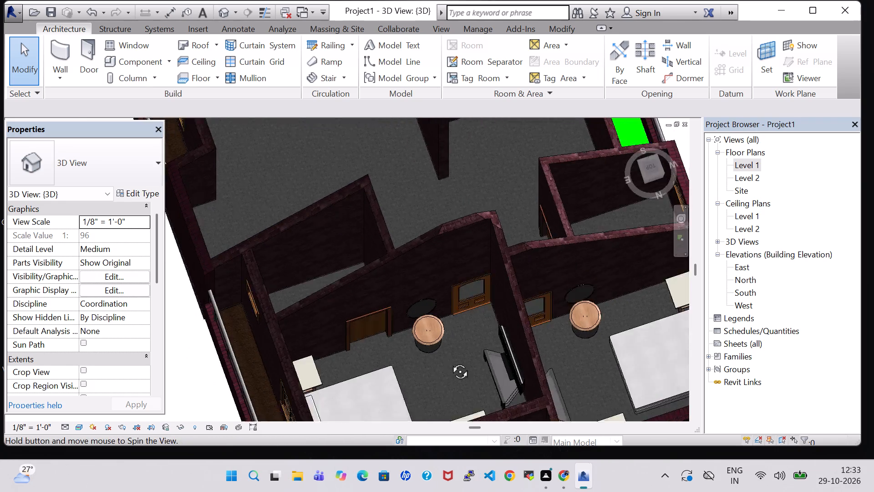
{"action": "middle_click_drag", "start_coordinate": [450, 361], "coordinate": [446, 276], "text": "shift"}
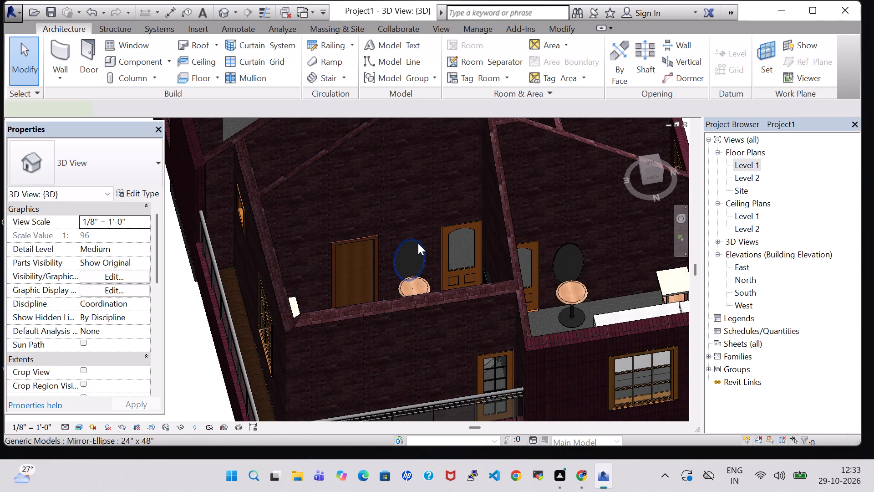
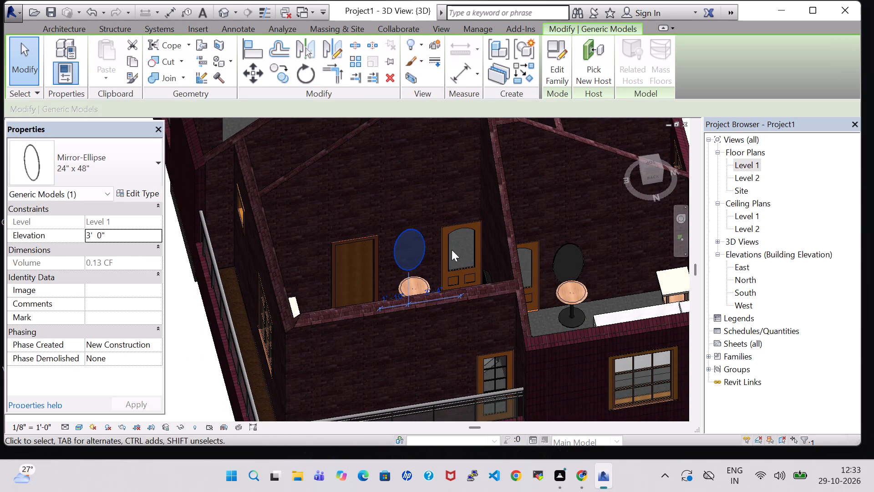
Raise the northwest bedroom's elliptical mirror to an elevation of 3' 2".
{"action": "left_click", "coordinate": [570, 246]}
{"action": "key", "text": "Up"}
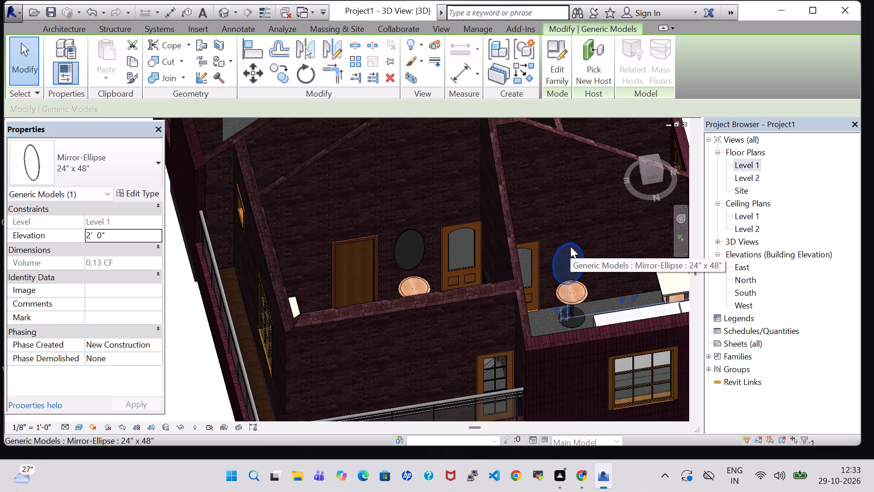
{"action": "key", "text": "Up"}
{"action": "key", "text": "Up"}
{"action": "key", "text": "Up"}
{"action": "key", "text": "Up"}
{"action": "key", "text": "Up"}
{"action": "key", "text": "Up"}
{"action": "scroll", "coordinate": [461, 266], "scroll_direction": "down", "scroll_amount": 4}
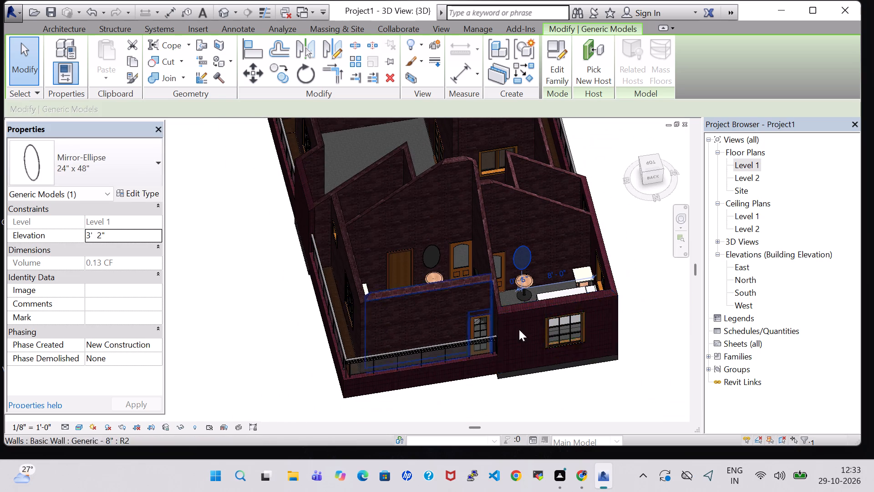
{"action": "left_click", "coordinate": [633, 355]}
Nudge the night stand on the north side of the northwest bedroom's bed two increments away from the bed.
{"action": "middle_click_drag", "start_coordinate": [637, 325], "coordinate": [605, 382], "text": "shift"}
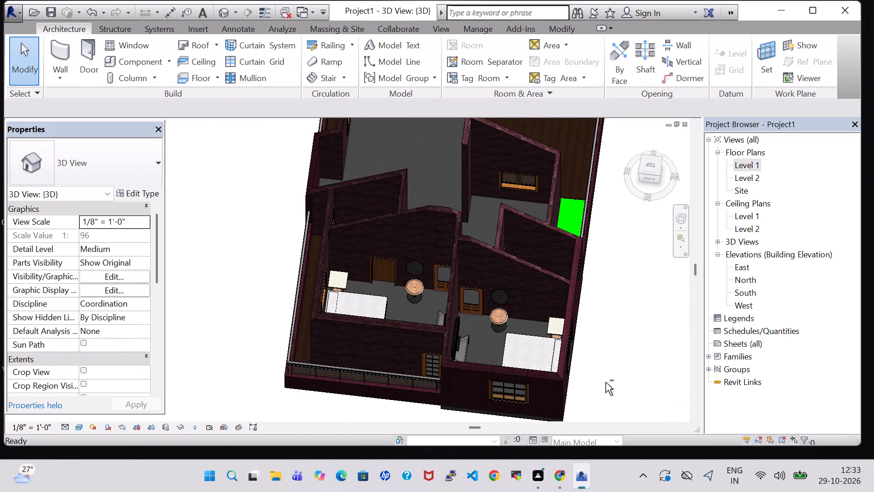
{"action": "scroll", "coordinate": [582, 375], "scroll_direction": "up", "scroll_amount": 5}
{"action": "middle_click_drag", "start_coordinate": [595, 341], "coordinate": [631, 394], "text": "shift"}
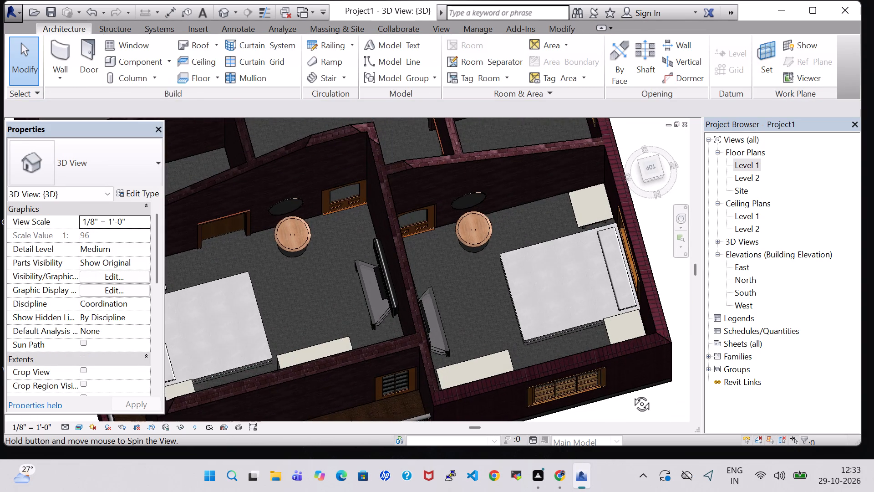
{"action": "middle_click_drag", "start_coordinate": [631, 394], "coordinate": [714, 407], "text": "shift"}
{"action": "middle_click_drag", "start_coordinate": [666, 292], "coordinate": [579, 394]}
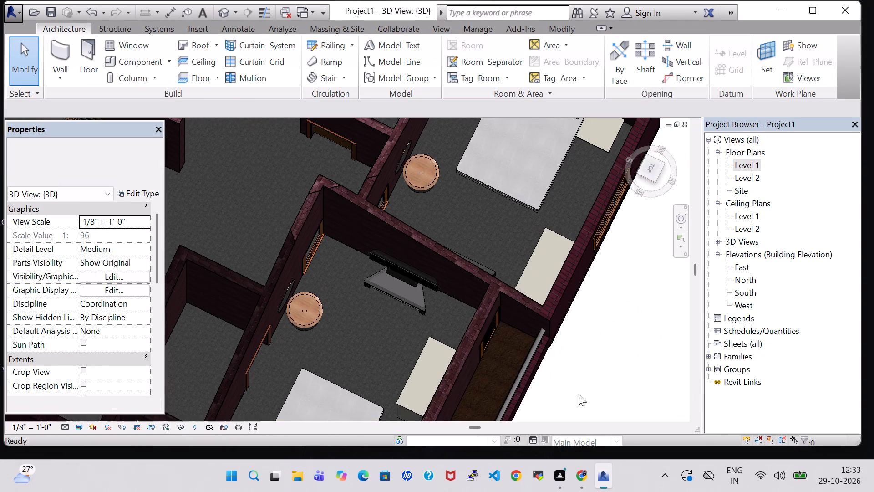
{"action": "middle_click_drag", "start_coordinate": [585, 257], "coordinate": [584, 338]}
{"action": "scroll", "coordinate": [574, 265], "scroll_direction": "up", "scroll_amount": 2}
{"action": "left_click", "coordinate": [588, 200]}
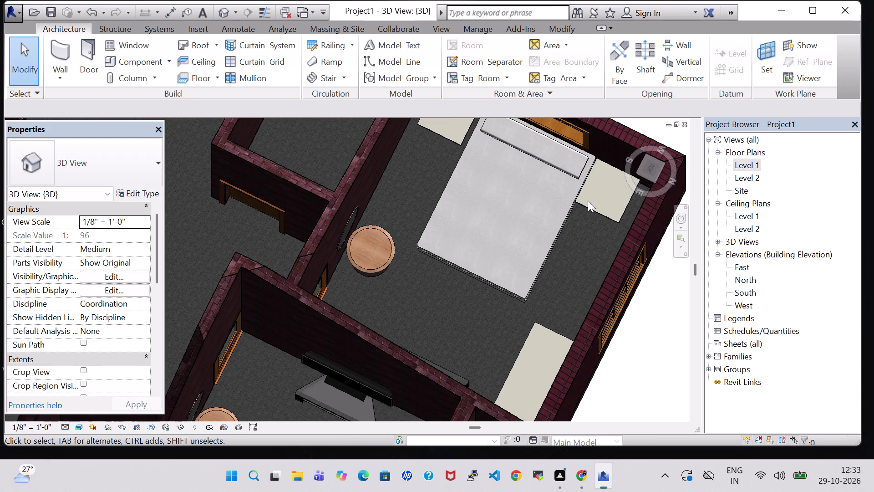
{"action": "left_click", "coordinate": [604, 206]}
{"action": "left_click", "coordinate": [602, 210]}
{"action": "key", "text": "Right"}
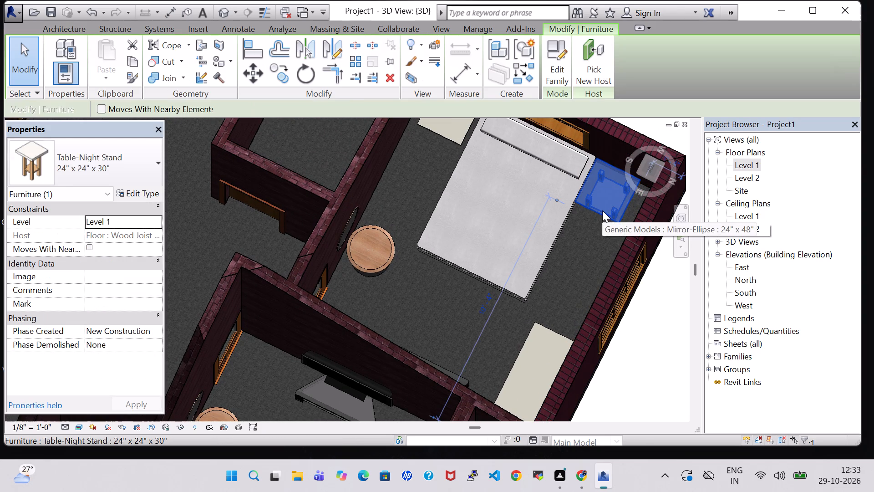
{"action": "left_click", "coordinate": [653, 343]}
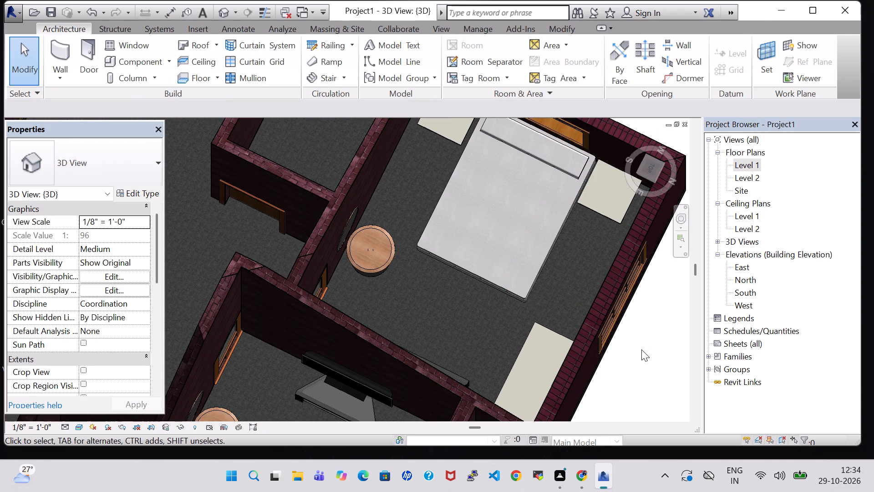
{"action": "middle_click_drag", "start_coordinate": [641, 349], "coordinate": [652, 351]}
{"action": "middle_click_drag", "start_coordinate": [645, 305], "coordinate": [625, 363]}
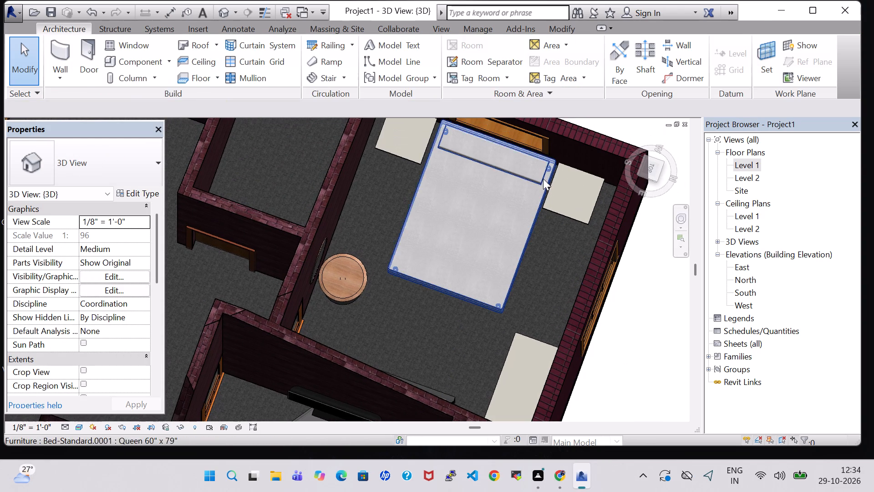
{"action": "left_click", "coordinate": [554, 203]}
{"action": "left_click", "coordinate": [570, 215]}
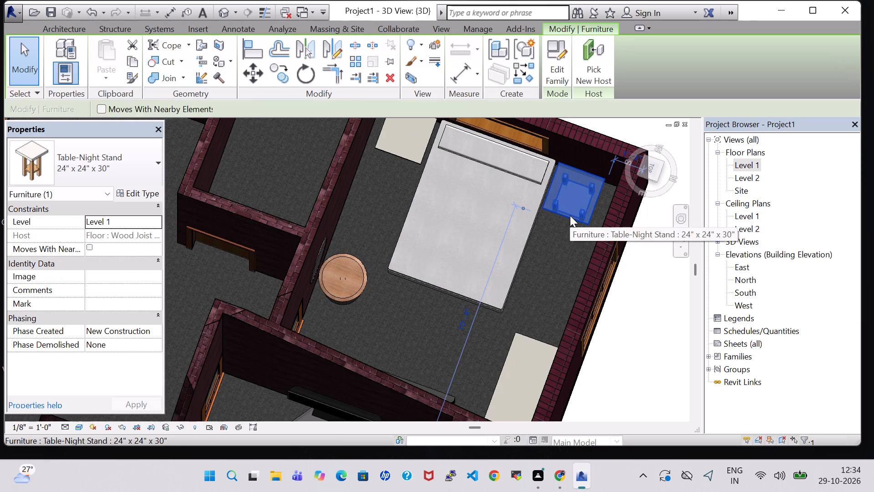
{"action": "key", "text": "Right"}
{"action": "left_click", "coordinate": [644, 331]}
Examine the furniture of both north bedrooms and the overall Level 1 room layout in the 3D view.
{"action": "middle_click_drag", "start_coordinate": [644, 331], "coordinate": [628, 327], "text": "shift"}
{"action": "middle_click_drag", "start_coordinate": [627, 326], "coordinate": [623, 324], "text": "shift"}
{"action": "middle_click_drag", "start_coordinate": [616, 322], "coordinate": [611, 319], "text": "shift"}
{"action": "scroll", "coordinate": [543, 327], "scroll_direction": "down", "scroll_amount": 3}
{"action": "middle_click_drag", "start_coordinate": [543, 326], "coordinate": [528, 278]}
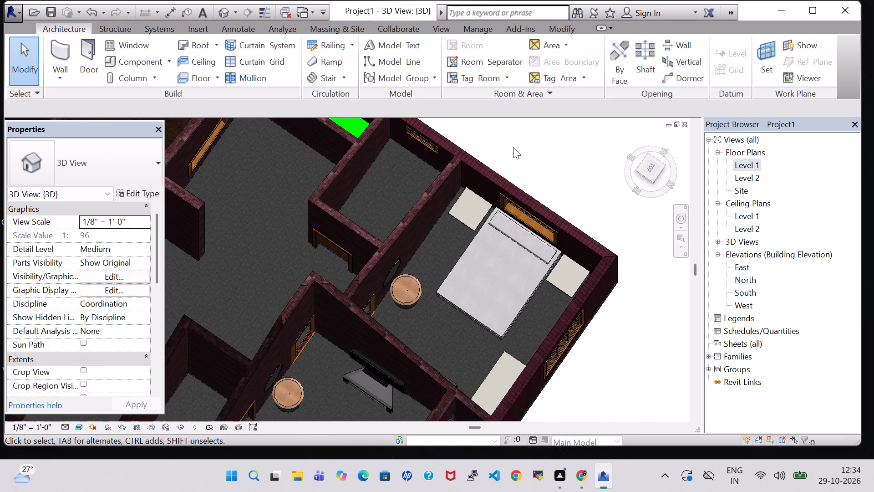
{"action": "middle_click_drag", "start_coordinate": [370, 307], "coordinate": [430, 130]}
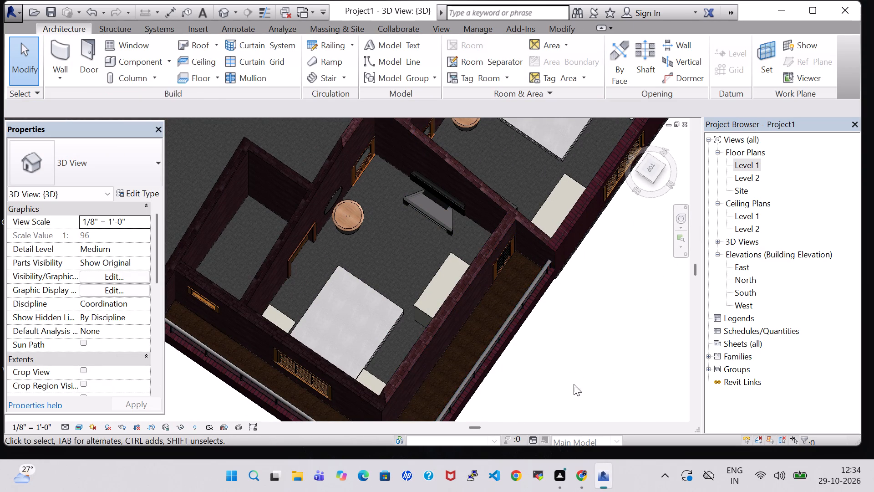
{"action": "middle_click_drag", "start_coordinate": [556, 369], "coordinate": [249, 413]}
{"action": "middle_click_drag", "start_coordinate": [218, 252], "coordinate": [261, 262]}
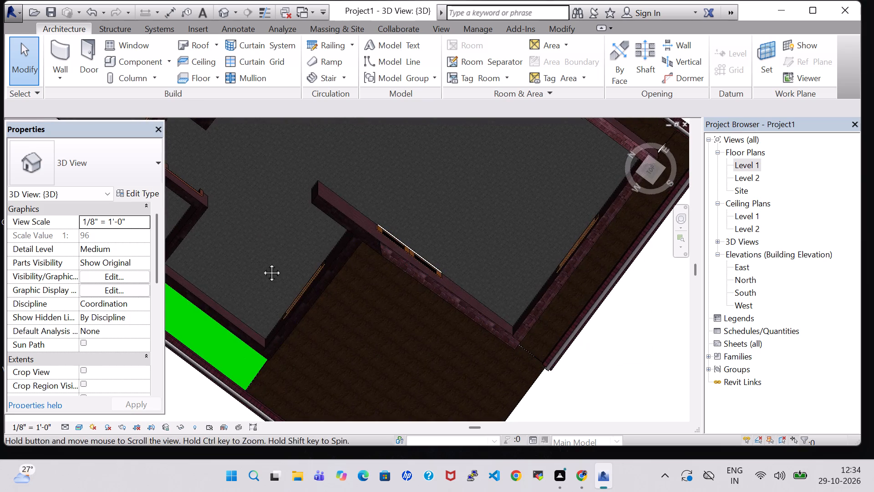
{"action": "middle_click_drag", "start_coordinate": [261, 262], "coordinate": [484, 330]}
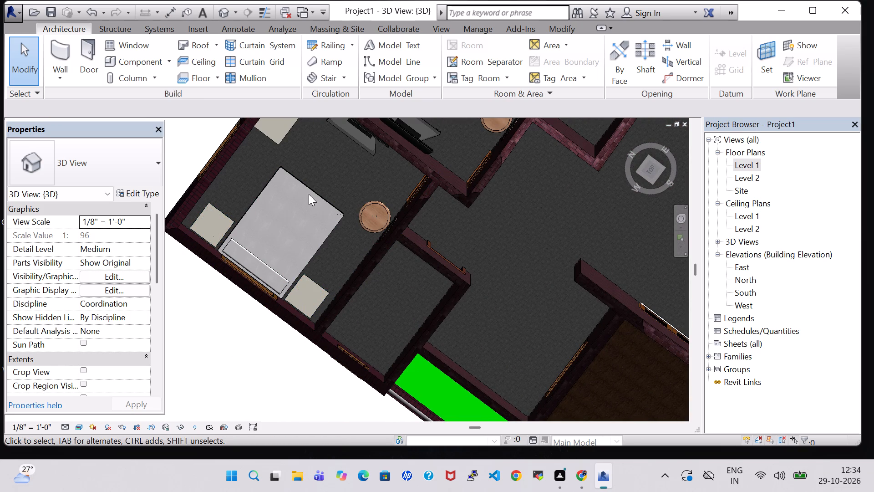
{"action": "middle_click_drag", "start_coordinate": [343, 175], "coordinate": [246, 365]}
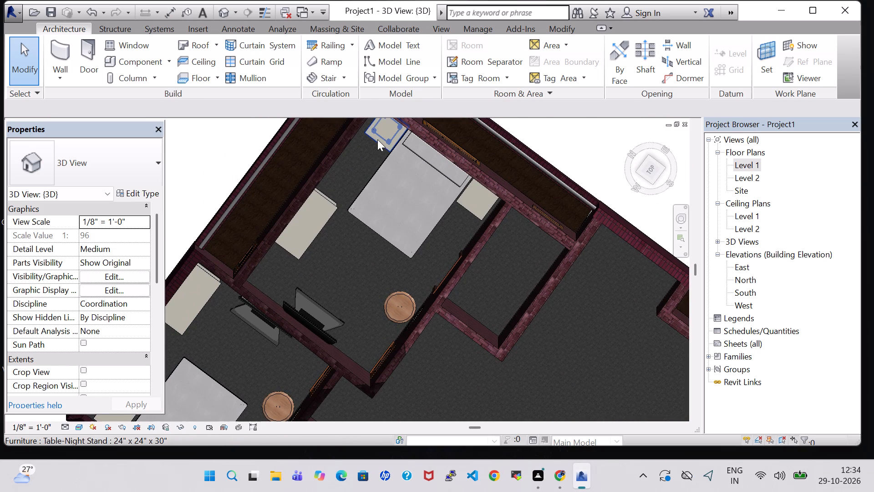
{"action": "scroll", "coordinate": [358, 253], "scroll_direction": "down", "scroll_amount": 1}
{"action": "middle_click_drag", "start_coordinate": [367, 270], "coordinate": [466, 260], "text": "shift"}
{"action": "middle_click_drag", "start_coordinate": [470, 256], "coordinate": [480, 243], "text": "shift"}
{"action": "middle_click_drag", "start_coordinate": [470, 297], "coordinate": [630, 277]}
{"action": "scroll", "coordinate": [451, 327], "scroll_direction": "down", "scroll_amount": 2}
{"action": "middle_click_drag", "start_coordinate": [360, 327], "coordinate": [457, 302]}
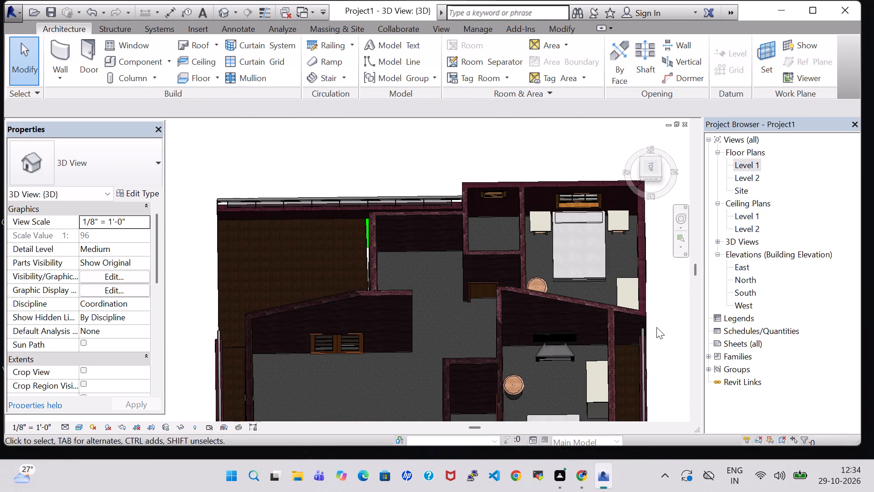
{"action": "middle_click_drag", "start_coordinate": [656, 327], "coordinate": [591, 292]}
{"action": "middle_click_drag", "start_coordinate": [620, 256], "coordinate": [620, 277]}
{"action": "scroll", "coordinate": [620, 277], "scroll_direction": "down", "scroll_amount": 1, "text": "shift"}
{"action": "middle_click_drag", "start_coordinate": [610, 309], "coordinate": [596, 232]}
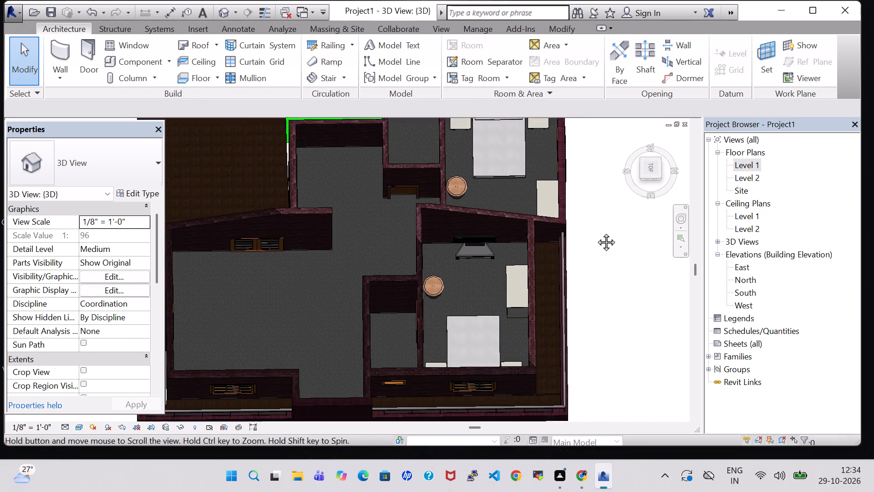
{"action": "middle_click_drag", "start_coordinate": [596, 232], "coordinate": [596, 222]}
{"action": "middle_click_drag", "start_coordinate": [597, 219], "coordinate": [597, 242]}
{"action": "scroll", "coordinate": [597, 242], "scroll_direction": "down", "scroll_amount": 3}
{"action": "middle_click_drag", "start_coordinate": [597, 242], "coordinate": [587, 275]}
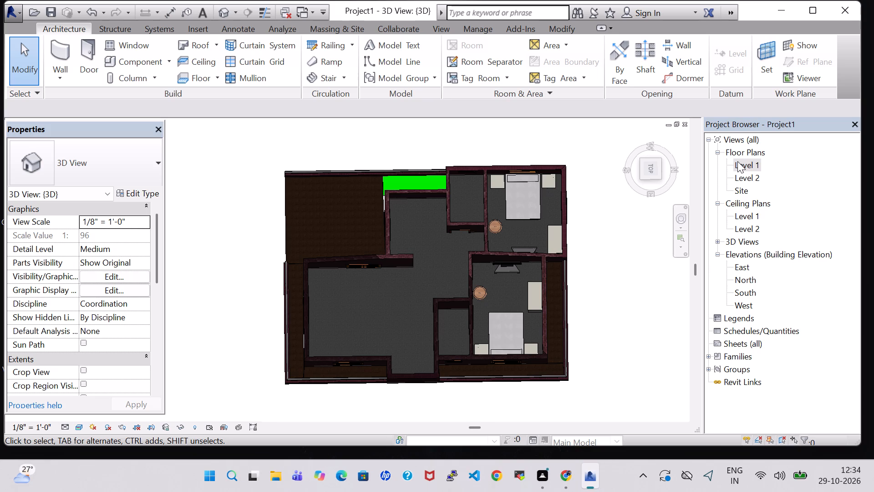
Open the Level 1 floor plan and bring both north bedrooms and their bathrooms into view.
{"action": "double_click", "coordinate": [738, 161]}
{"action": "scroll", "coordinate": [200, 171], "scroll_direction": "down", "scroll_amount": 2}
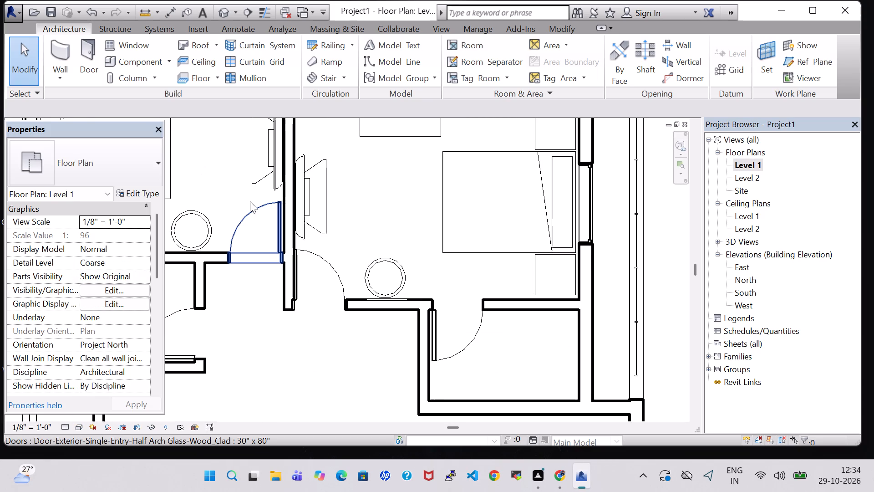
{"action": "scroll", "coordinate": [250, 201], "scroll_direction": "down", "scroll_amount": 3}
{"action": "scroll", "coordinate": [406, 242], "scroll_direction": "down", "scroll_amount": 3}
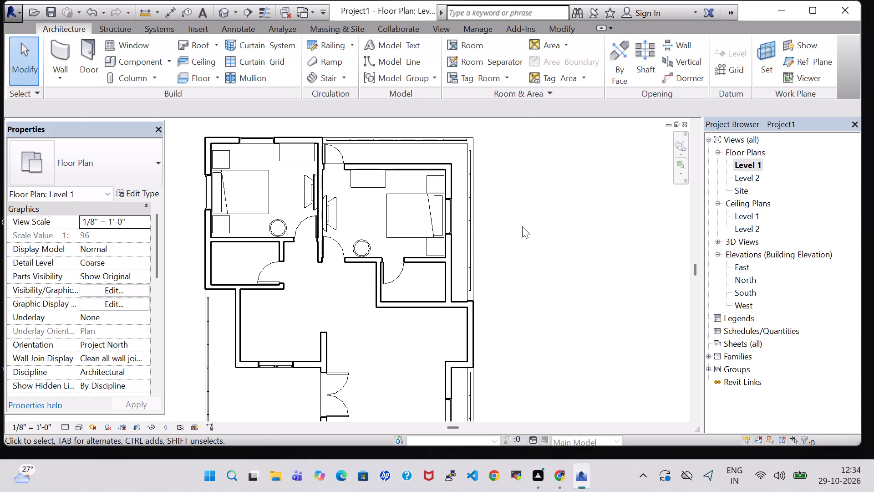
{"action": "scroll", "coordinate": [484, 245], "scroll_direction": "down", "scroll_amount": 1}
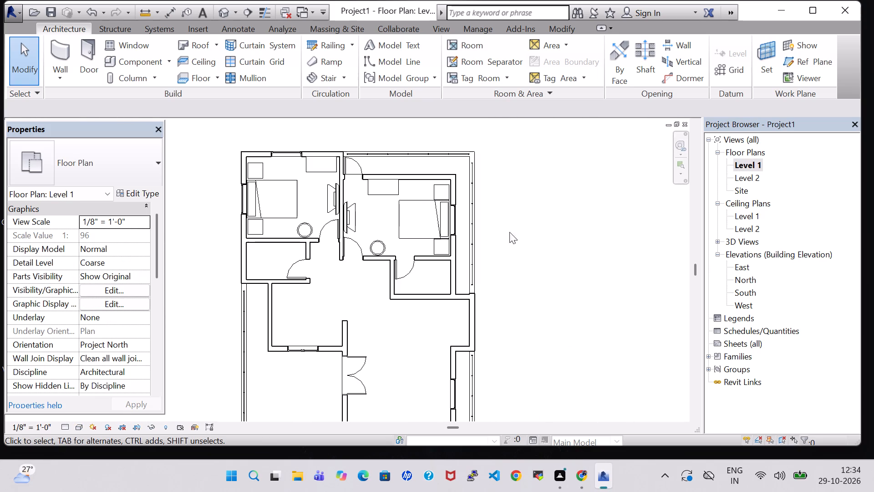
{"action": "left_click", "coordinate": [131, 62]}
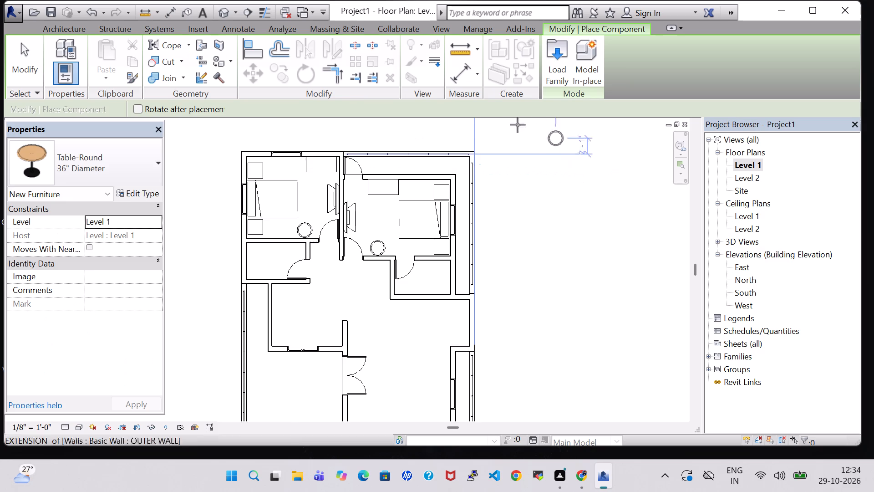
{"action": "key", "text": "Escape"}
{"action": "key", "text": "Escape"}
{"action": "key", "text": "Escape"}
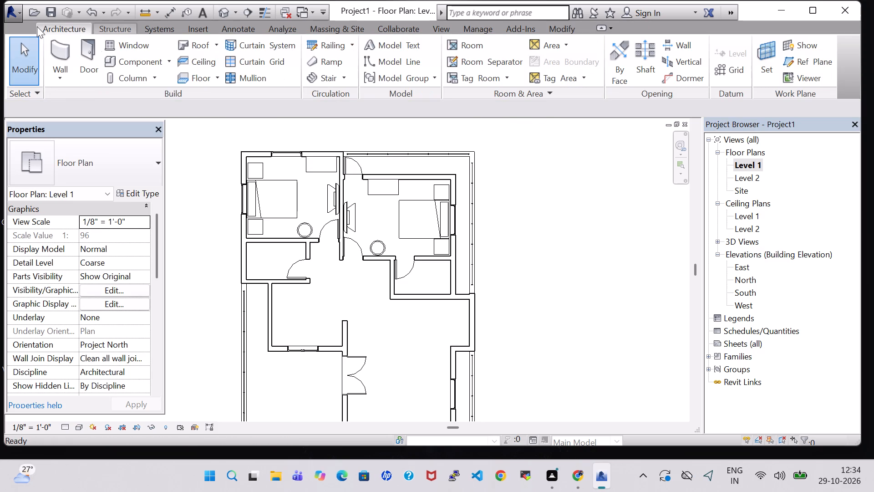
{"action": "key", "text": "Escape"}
Load the Toilet-Domestic-3D family from the US Imperial library's Plumbing, Architectural, Fixtures, Water Closets folder for component placement.
{"action": "left_click", "coordinate": [123, 63]}
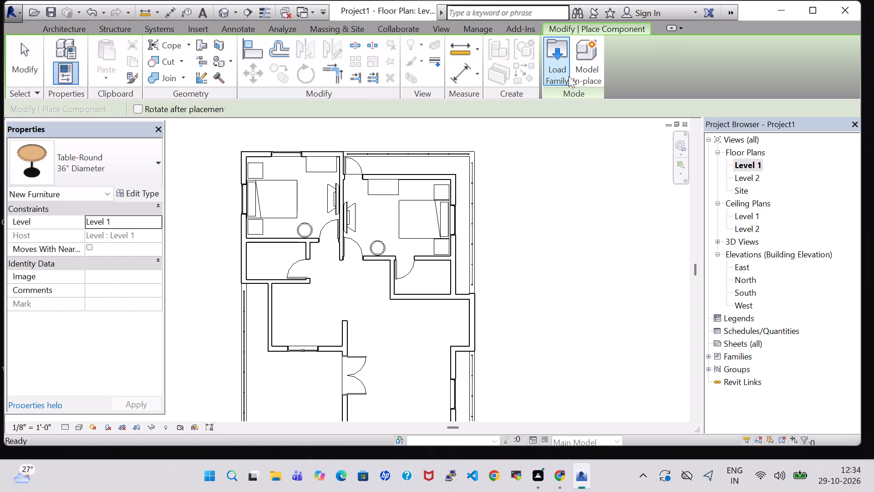
{"action": "left_click", "coordinate": [569, 76]}
{"action": "scroll", "coordinate": [386, 183], "scroll_direction": "down", "scroll_amount": 4}
{"action": "scroll", "coordinate": [386, 184], "scroll_direction": "up", "scroll_amount": 1}
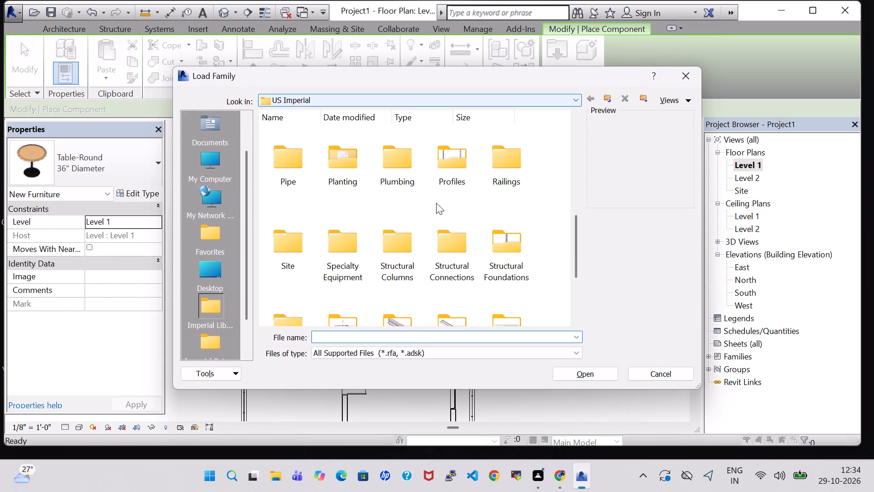
{"action": "double_click", "coordinate": [415, 169]}
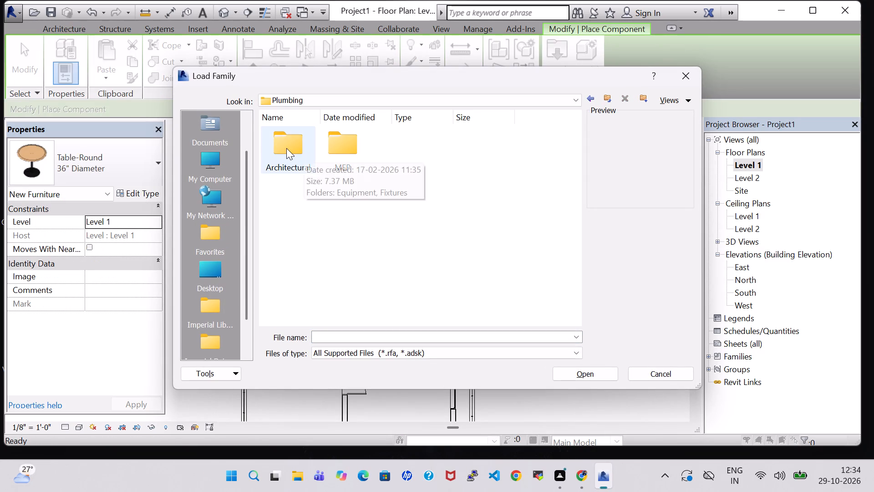
{"action": "double_click", "coordinate": [286, 148]}
{"action": "double_click", "coordinate": [349, 154]}
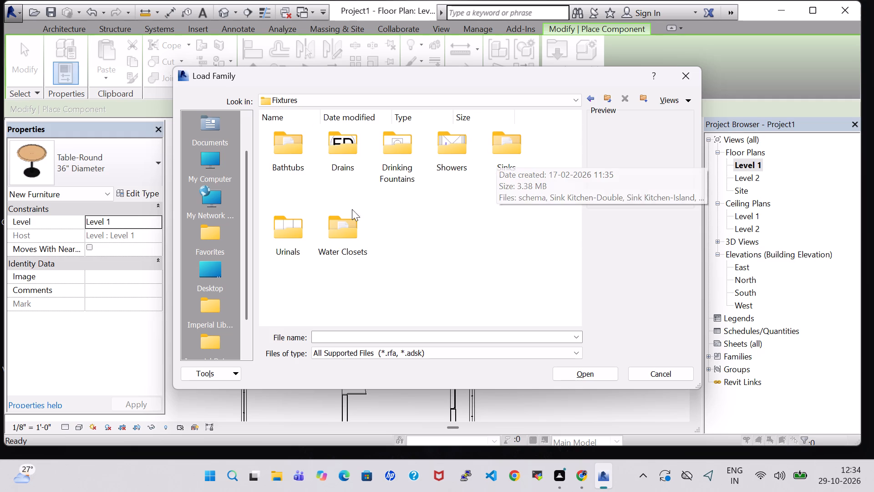
{"action": "double_click", "coordinate": [340, 227]}
{"action": "left_click", "coordinate": [435, 148]}
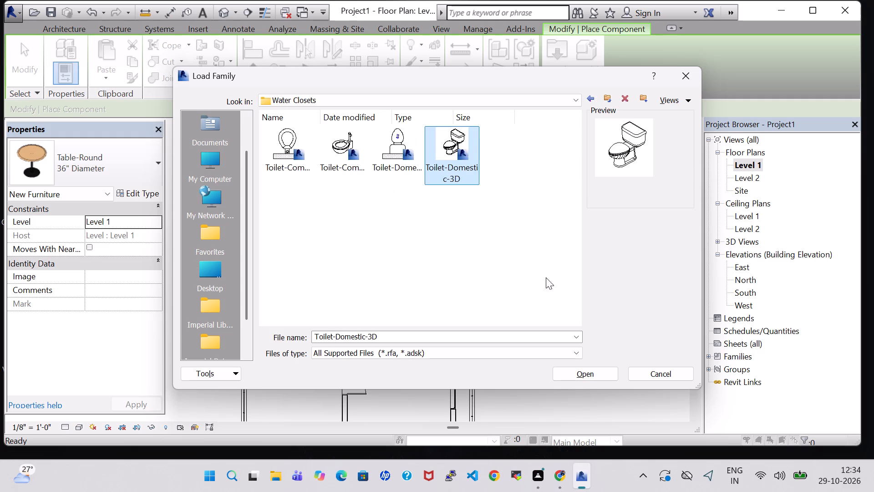
{"action": "left_click", "coordinate": [593, 375]}
Place a toilet in the bathroom south of the northwest bedroom, its tank against the west wall, about 4' 2" from the north wall.
{"action": "scroll", "coordinate": [328, 273], "scroll_direction": "up", "scroll_amount": 4}
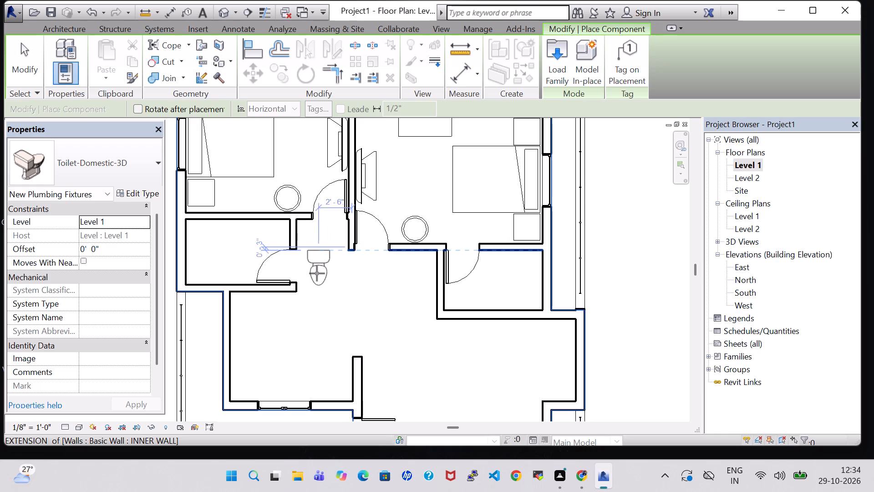
{"action": "key", "text": "space"}
{"action": "scroll", "coordinate": [234, 273], "scroll_direction": "up", "scroll_amount": 5}
{"action": "middle_click_drag", "start_coordinate": [234, 273], "coordinate": [323, 277]}
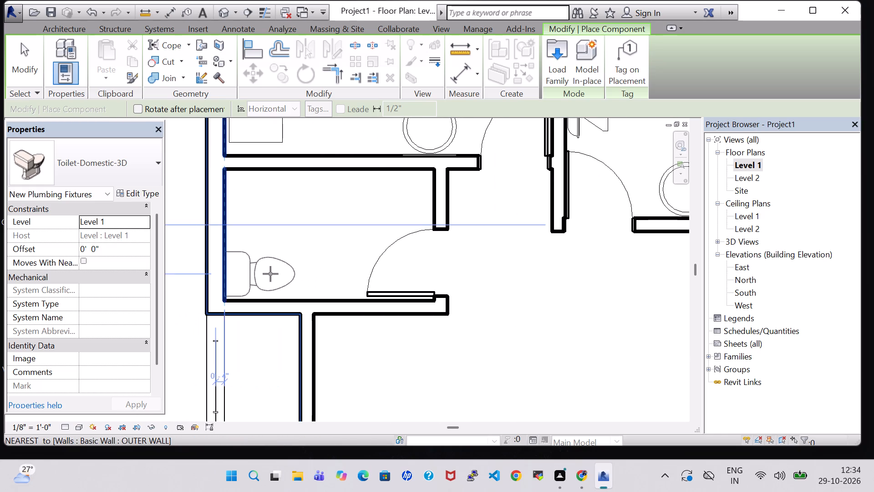
{"action": "left_click", "coordinate": [274, 273]}
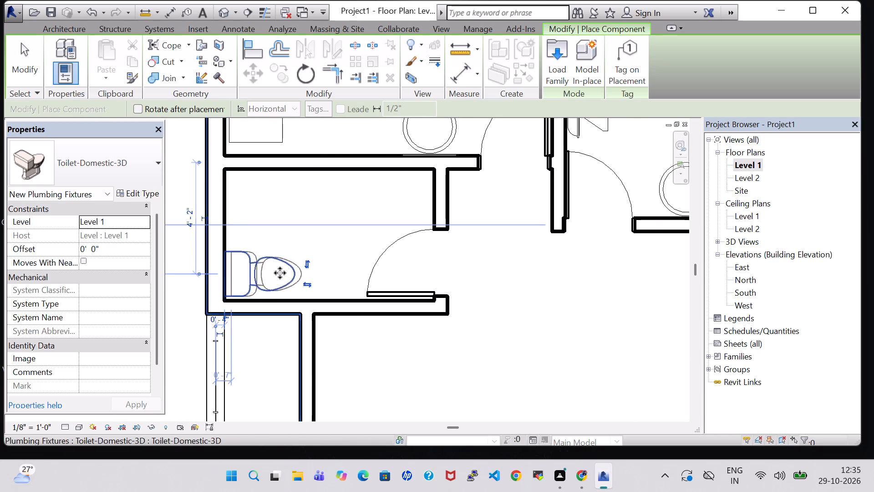
Place a second toilet in the bathroom south of the northeast bedroom, its tank against the east wall, and finish placing components.
{"action": "scroll", "coordinate": [280, 273], "scroll_direction": "down", "scroll_amount": 8}
{"action": "key", "text": "space"}
{"action": "key", "text": "space"}
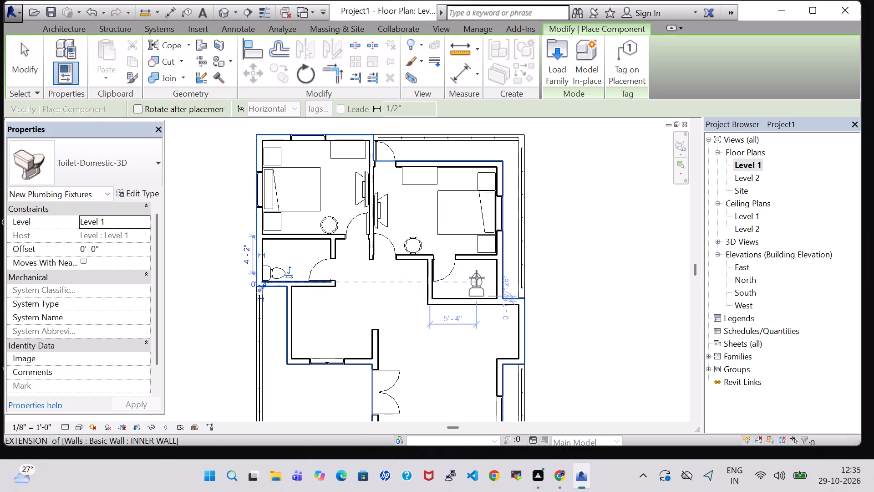
{"action": "scroll", "coordinate": [477, 278], "scroll_direction": "up", "scroll_amount": 4}
{"action": "key", "text": "space"}
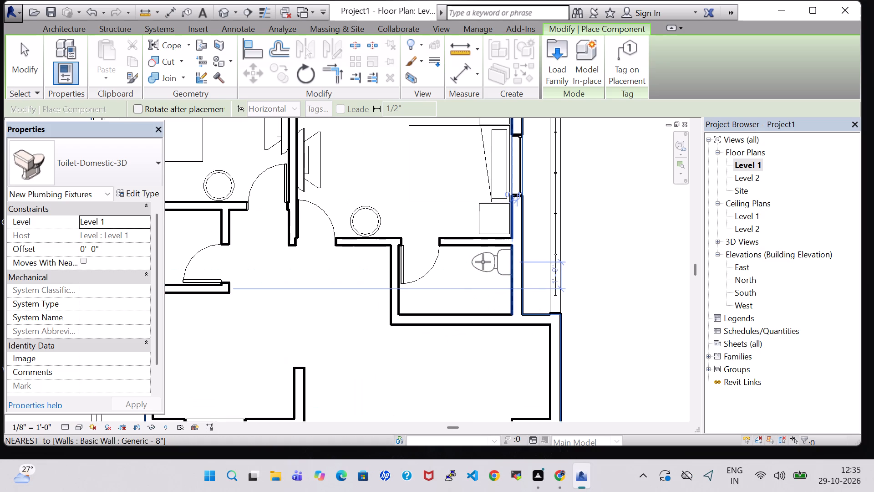
{"action": "left_click", "coordinate": [483, 262]}
{"action": "scroll", "coordinate": [478, 272], "scroll_direction": "down", "scroll_amount": 2}
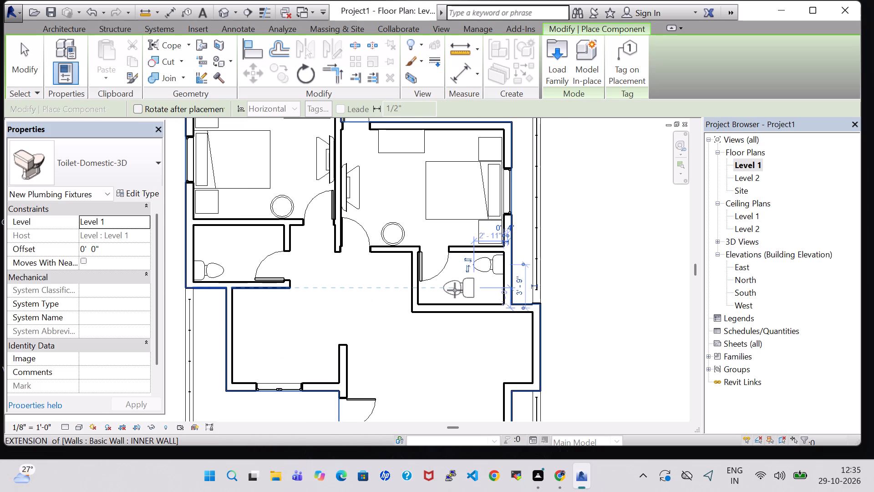
{"action": "key", "text": "Escape"}
{"action": "key", "text": "Escape"}
{"action": "key", "text": "Escape"}
{"action": "key", "text": "Escape"}
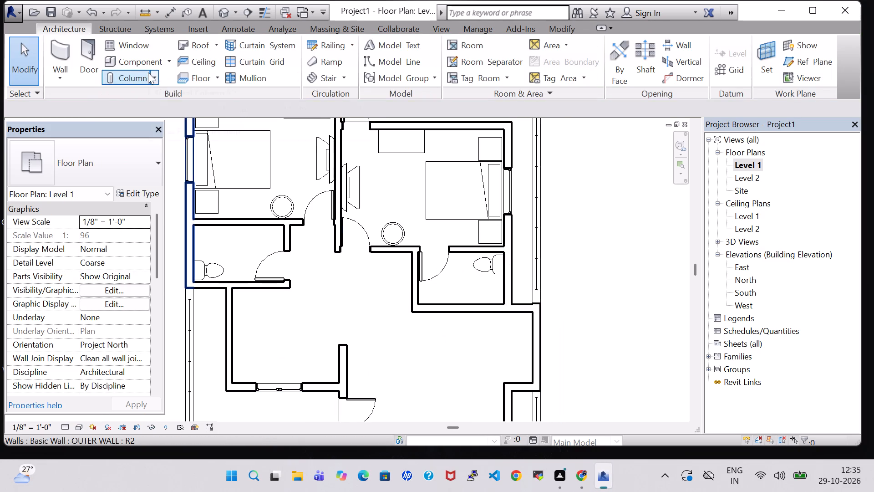
Load the Tub-Free Standing-3D family from the US Imperial library's Plumbing, Architectural, Fixtures, Bathtubs folder for component placement.
{"action": "left_click", "coordinate": [143, 67]}
{"action": "left_click", "coordinate": [553, 65]}
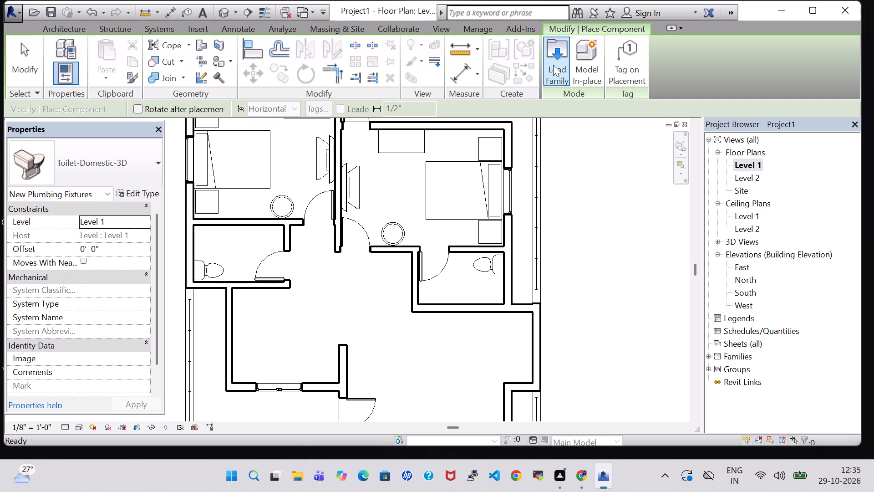
{"action": "scroll", "coordinate": [443, 251], "scroll_direction": "down", "scroll_amount": 1}
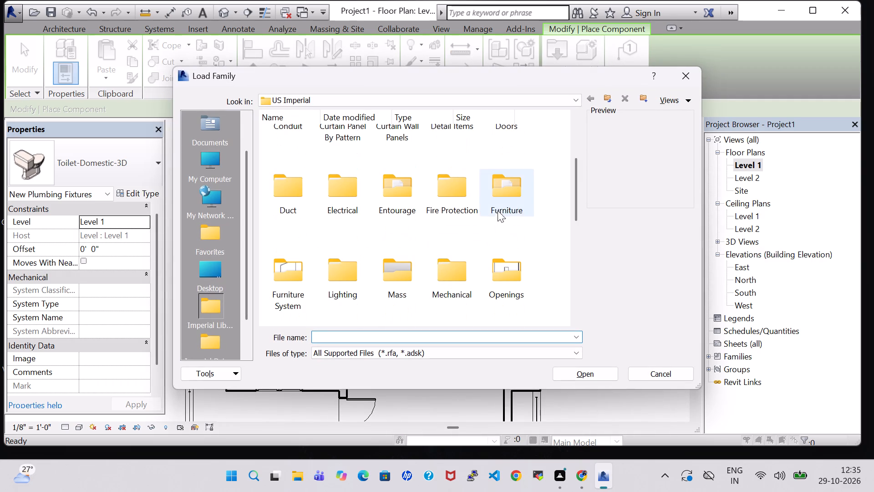
{"action": "scroll", "coordinate": [493, 216], "scroll_direction": "down", "scroll_amount": 1}
{"action": "double_click", "coordinate": [395, 233]}
{"action": "double_click", "coordinate": [296, 156]}
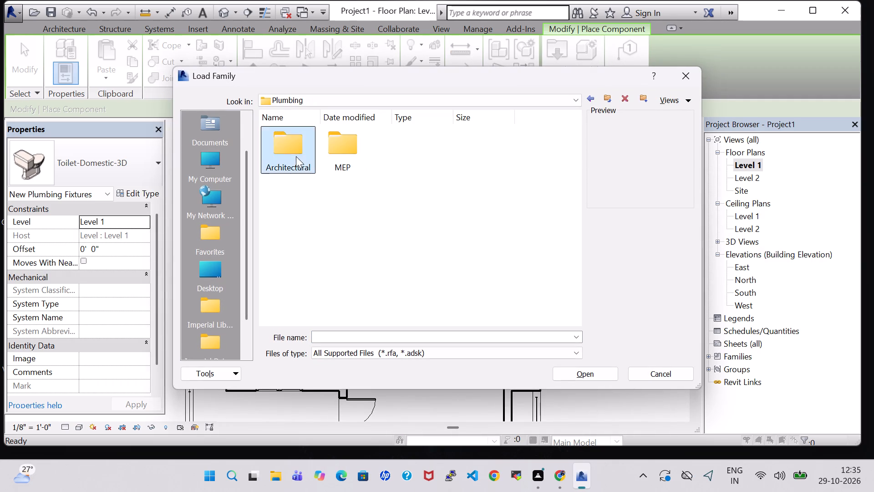
{"action": "double_click", "coordinate": [351, 165]}
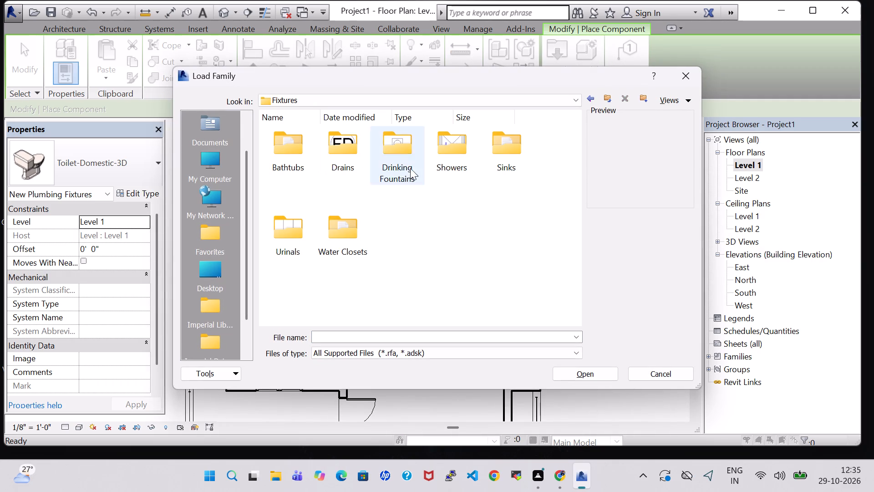
{"action": "double_click", "coordinate": [298, 151]}
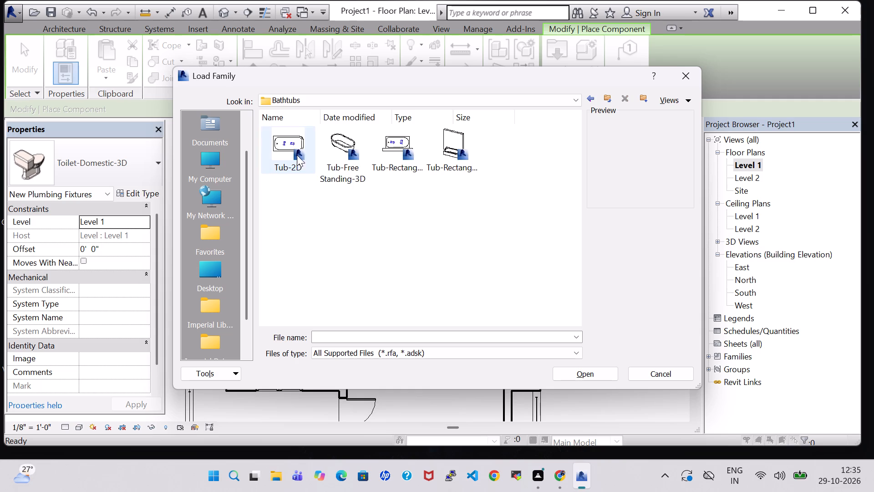
{"action": "left_click", "coordinate": [339, 152]}
{"action": "left_click", "coordinate": [584, 374]}
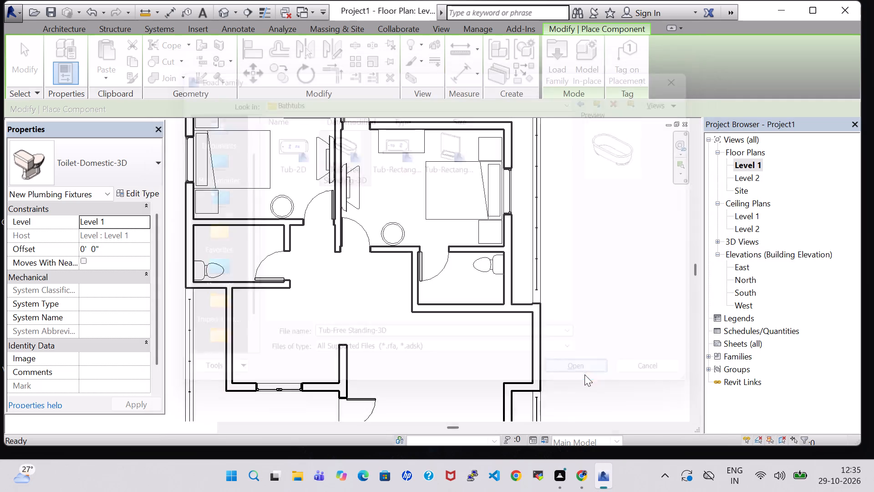
Place the 30" x 60" freestanding tub in the bathroom south of the northeast bedroom, rotated lengthwise along the south wall beside the toilet.
{"action": "scroll", "coordinate": [464, 265], "scroll_direction": "up", "scroll_amount": 4}
{"action": "key", "text": "space"}
{"action": "key", "text": "space"}
{"action": "key", "text": "space"}
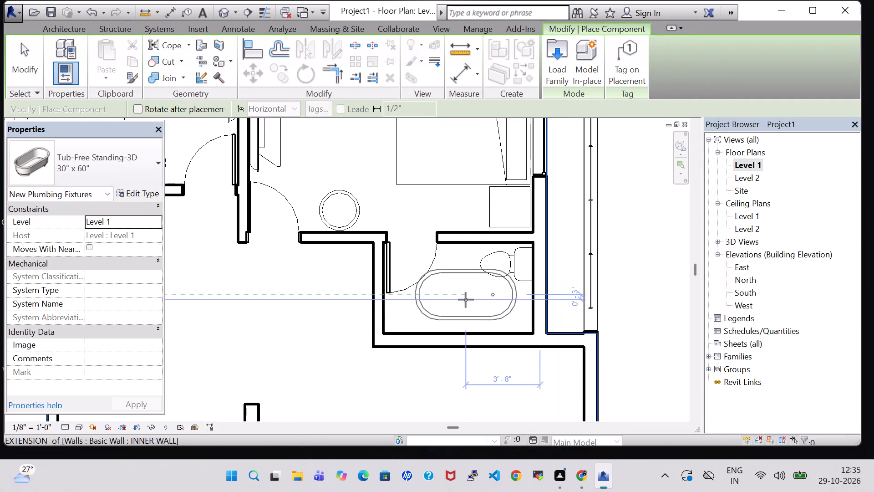
{"action": "scroll", "coordinate": [480, 306], "scroll_direction": "up", "scroll_amount": 3}
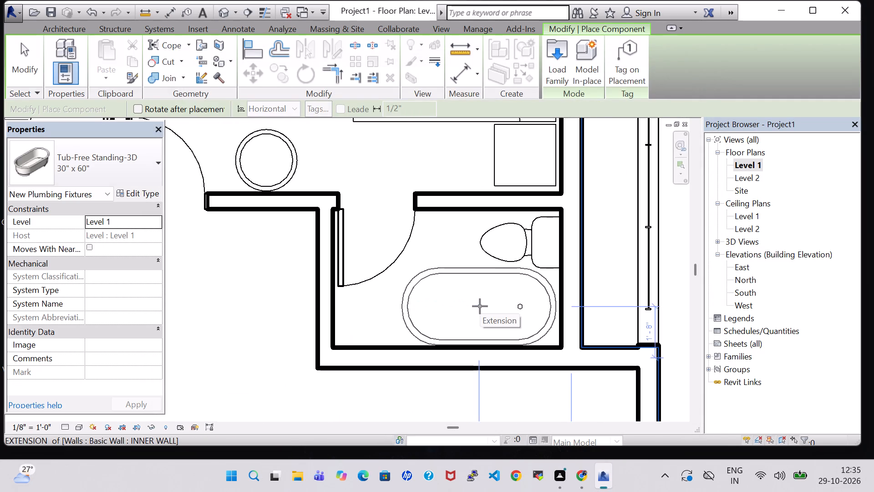
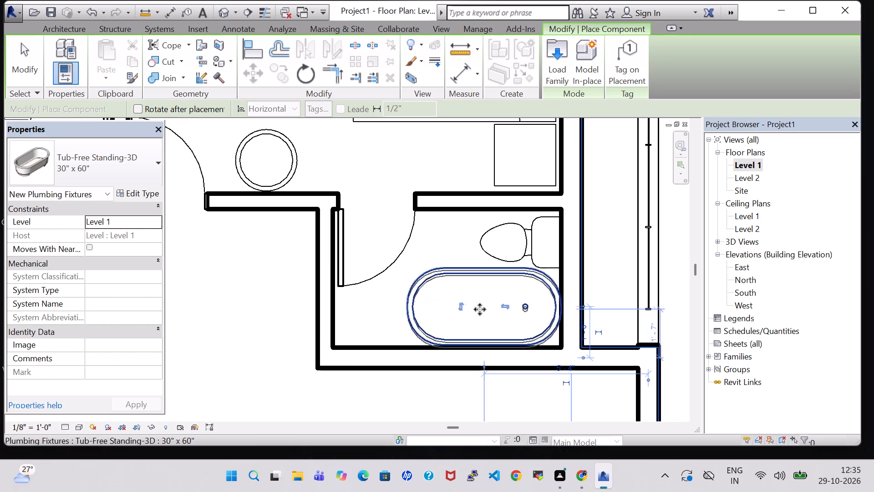
Place a second 30" x 60" tub in the bathroom south of the northwest bedroom, lengthwise along the north wall, and finish placing components.
{"action": "scroll", "coordinate": [364, 303], "scroll_direction": "down", "scroll_amount": 6}
{"action": "key", "text": "space"}
{"action": "key", "text": "space"}
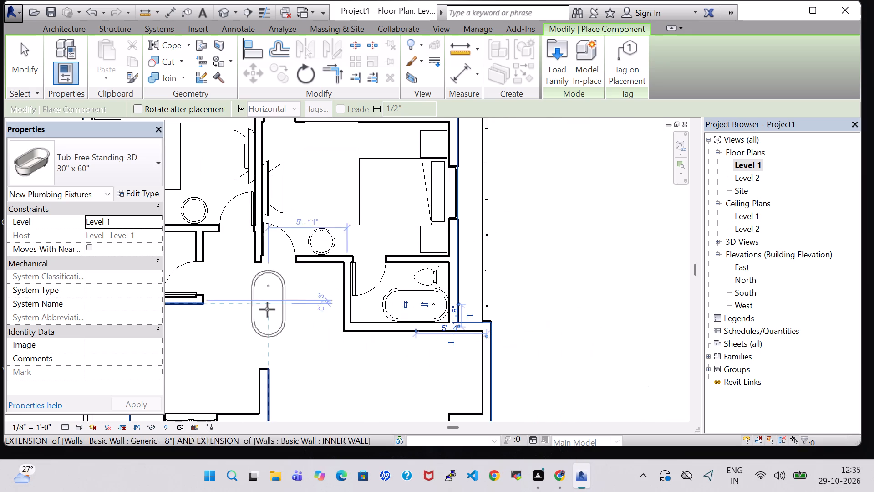
{"action": "middle_click_drag", "start_coordinate": [267, 309], "coordinate": [412, 334]}
{"action": "key", "text": "space"}
{"action": "scroll", "coordinate": [293, 318], "scroll_direction": "up", "scroll_amount": 4}
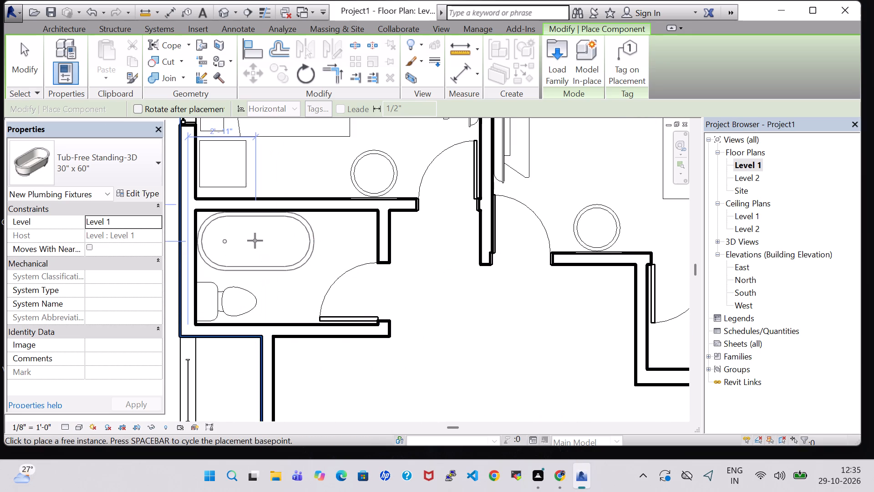
{"action": "left_click", "coordinate": [254, 243]}
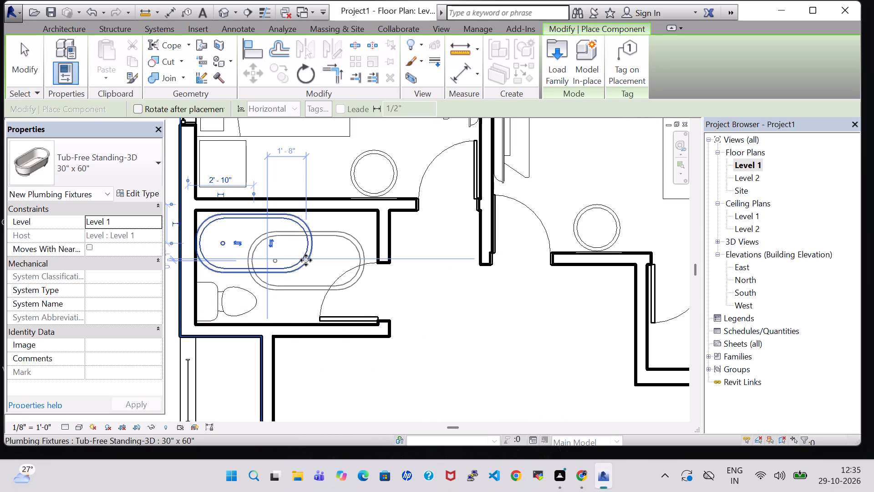
{"action": "key", "text": "Escape"}
{"action": "key", "text": "Escape"}
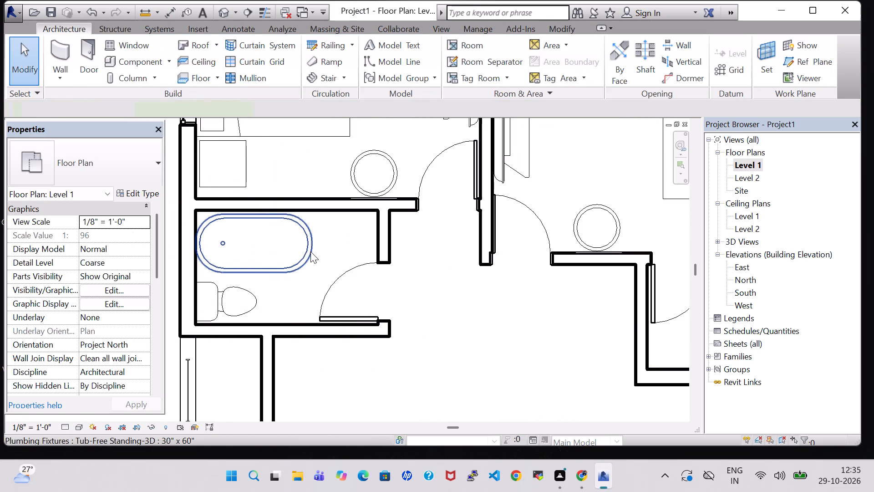
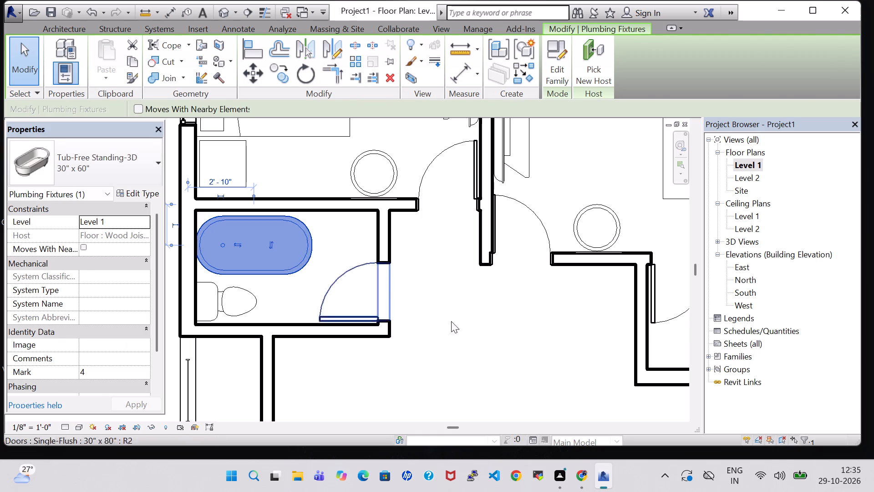
Nudge the toilet in the bathroom south of the northeast bedroom slightly north, keeping its tank at the east wall.
{"action": "left_click", "coordinate": [478, 342]}
{"action": "scroll", "coordinate": [481, 342], "scroll_direction": "down", "scroll_amount": 3}
{"action": "middle_click_drag", "start_coordinate": [481, 342], "coordinate": [374, 341]}
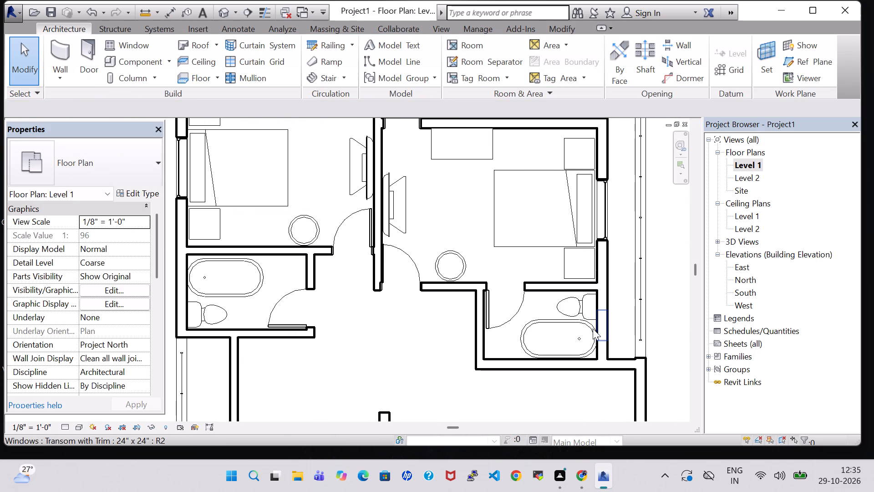
{"action": "left_click", "coordinate": [587, 302]}
{"action": "key", "text": "Left"}
{"action": "key", "text": "Up"}
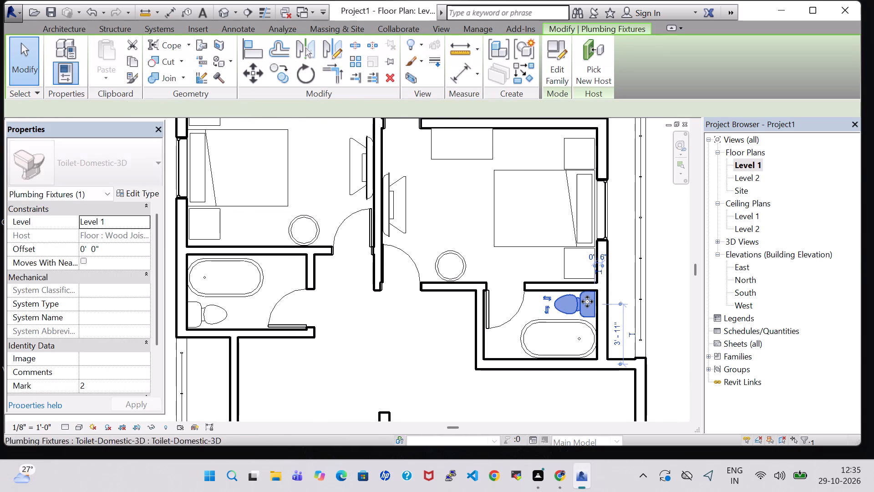
{"action": "key", "text": "Right"}
{"action": "key", "text": "Down"}
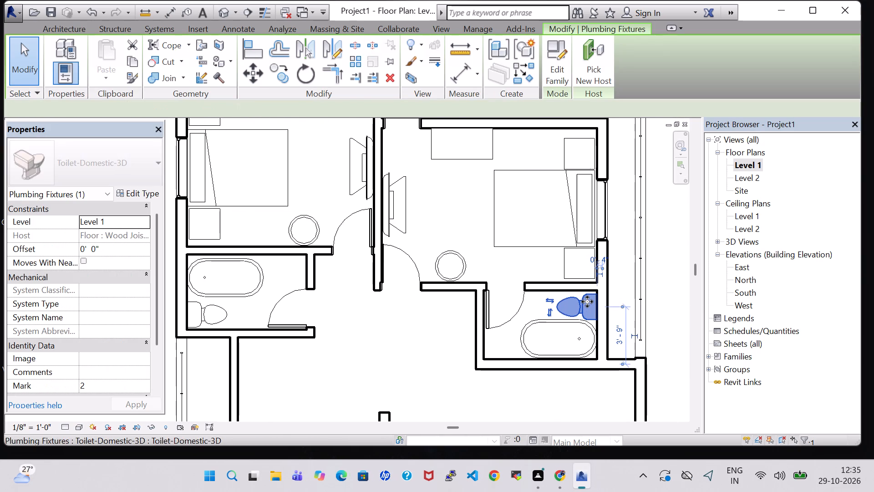
{"action": "scroll", "coordinate": [580, 393], "scroll_direction": "up", "scroll_amount": 4}
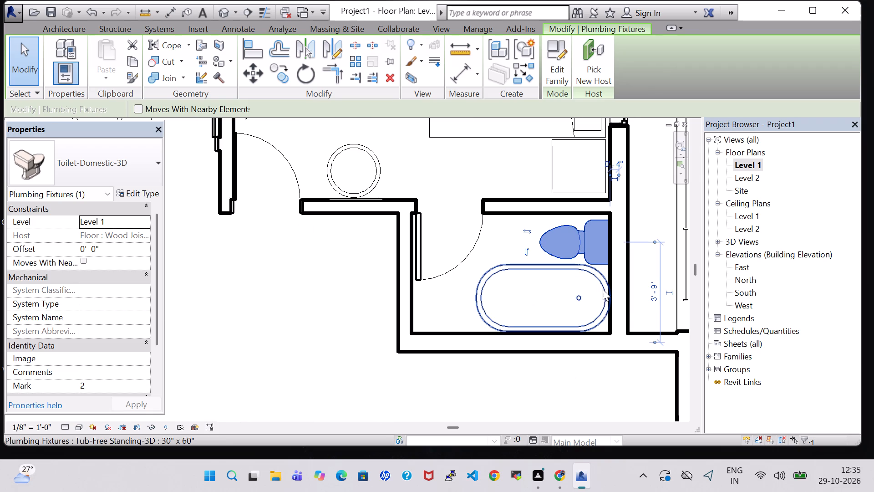
{"action": "key", "text": "Up"}
{"action": "key", "text": "Left"}
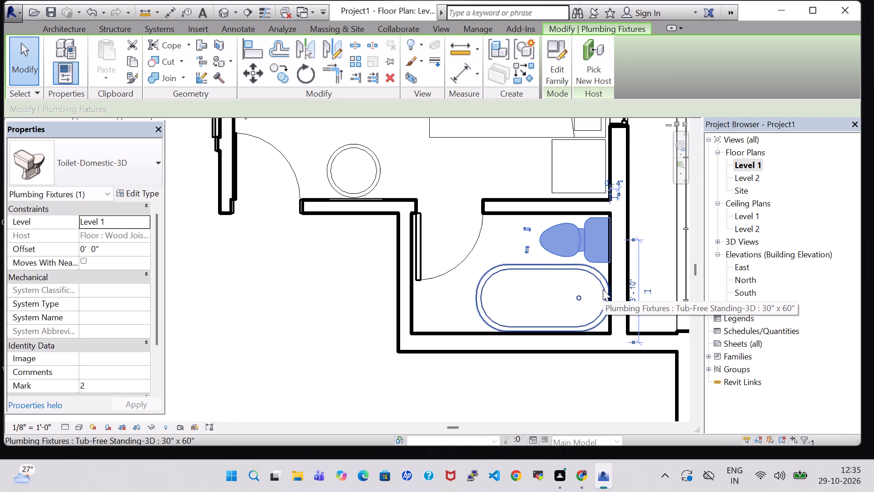
Nudge the bathtub in the same bathroom one small increment north and clear the selection.
{"action": "left_click", "coordinate": [603, 289]}
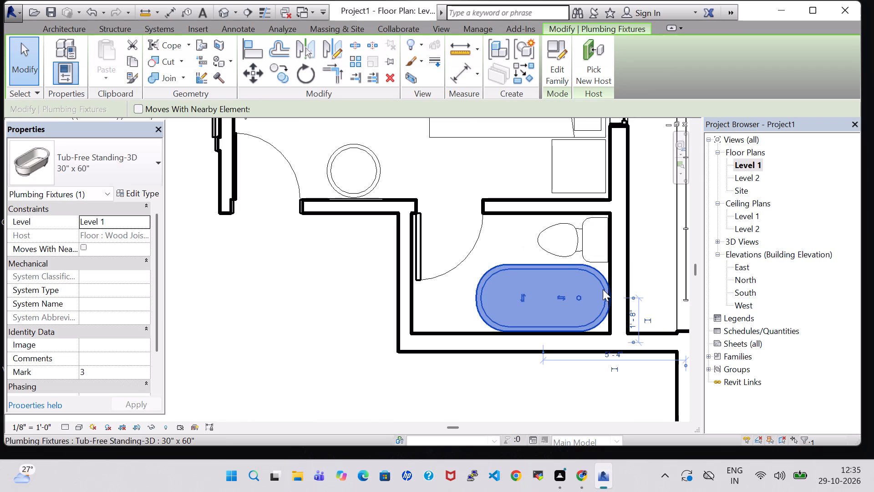
{"action": "key", "text": "Up"}
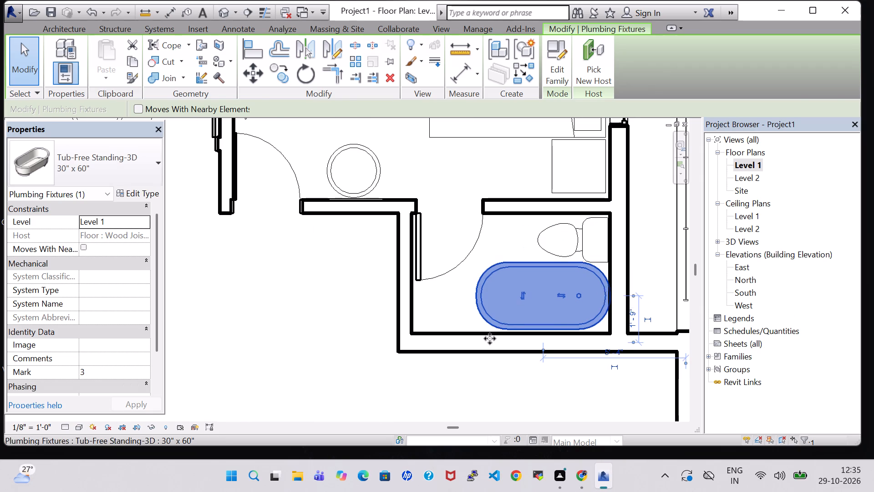
{"action": "left_click", "coordinate": [498, 381]}
Load the Sink Vanity-Square family from the US Imperial library's Plumbing > Architectural > Fixtures > Sinks folder for component placement.
{"action": "scroll", "coordinate": [498, 381], "scroll_direction": "down", "scroll_amount": 4}
{"action": "middle_click_drag", "start_coordinate": [495, 381], "coordinate": [528, 381]}
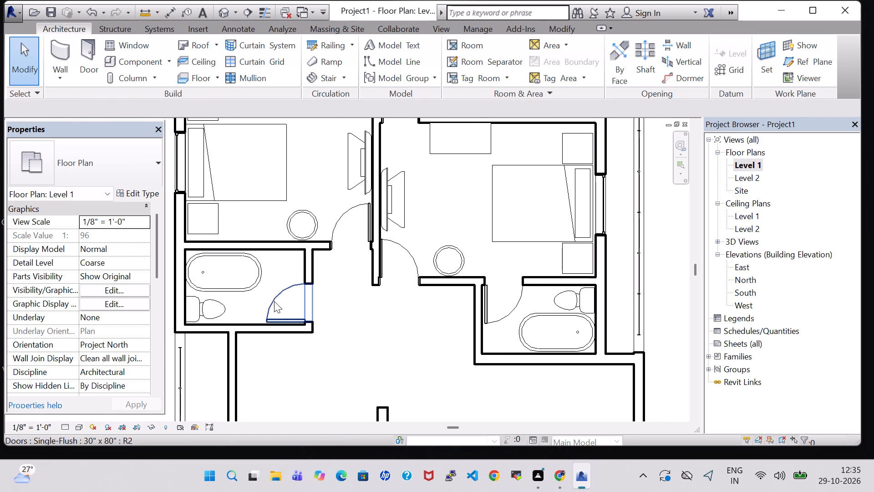
{"action": "left_click", "coordinate": [126, 64]}
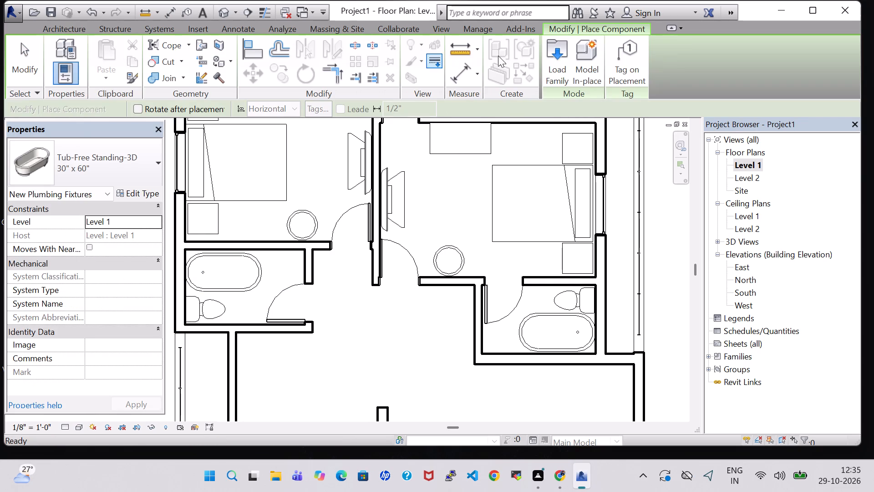
{"action": "left_click", "coordinate": [563, 59]}
{"action": "scroll", "coordinate": [523, 302], "scroll_direction": "down", "scroll_amount": 1}
{"action": "scroll", "coordinate": [490, 202], "scroll_direction": "down", "scroll_amount": 1}
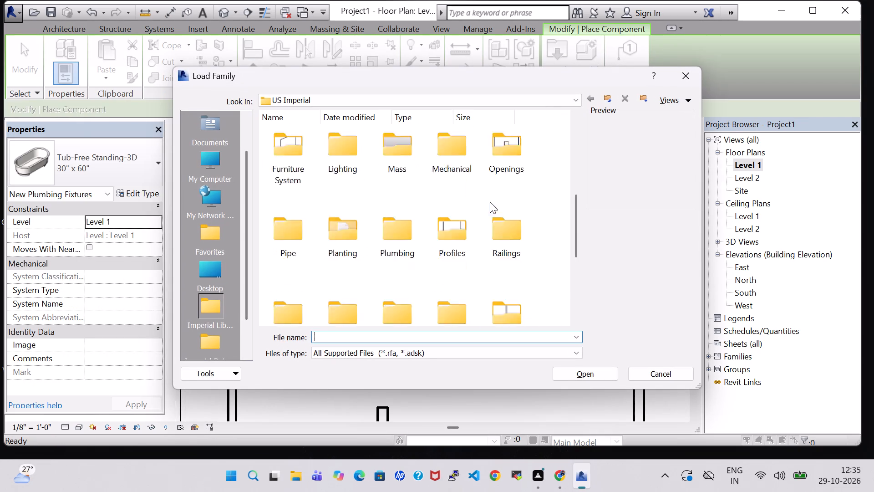
{"action": "scroll", "coordinate": [490, 202], "scroll_direction": "down", "scroll_amount": 1}
{"action": "scroll", "coordinate": [439, 197], "scroll_direction": "down", "scroll_amount": 1}
{"action": "scroll", "coordinate": [432, 197], "scroll_direction": "up", "scroll_amount": 1}
{"action": "double_click", "coordinate": [403, 168]}
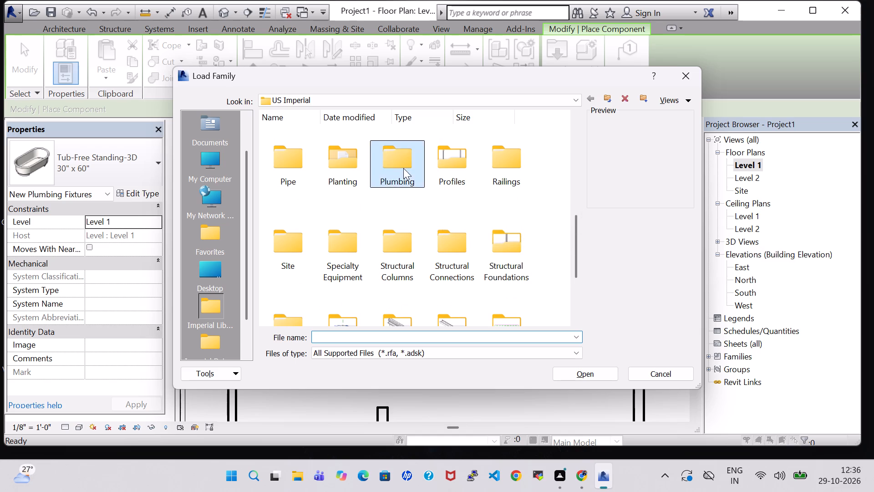
{"action": "double_click", "coordinate": [276, 151]}
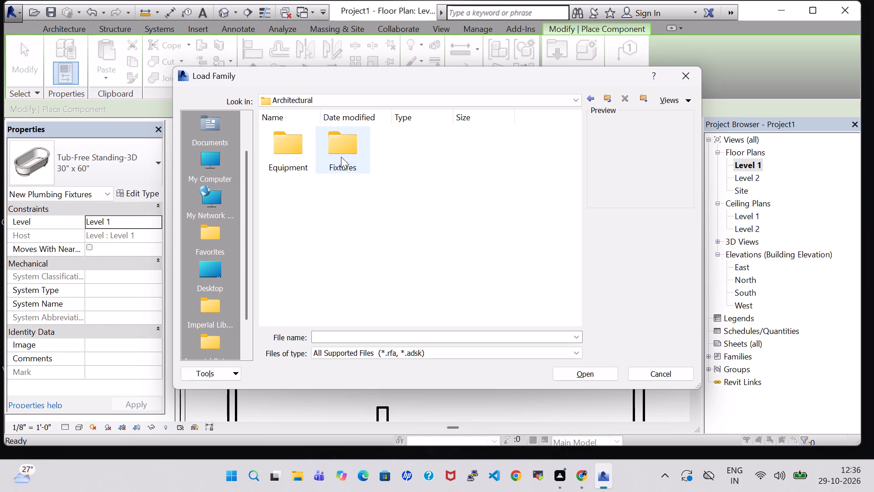
{"action": "double_click", "coordinate": [341, 157]}
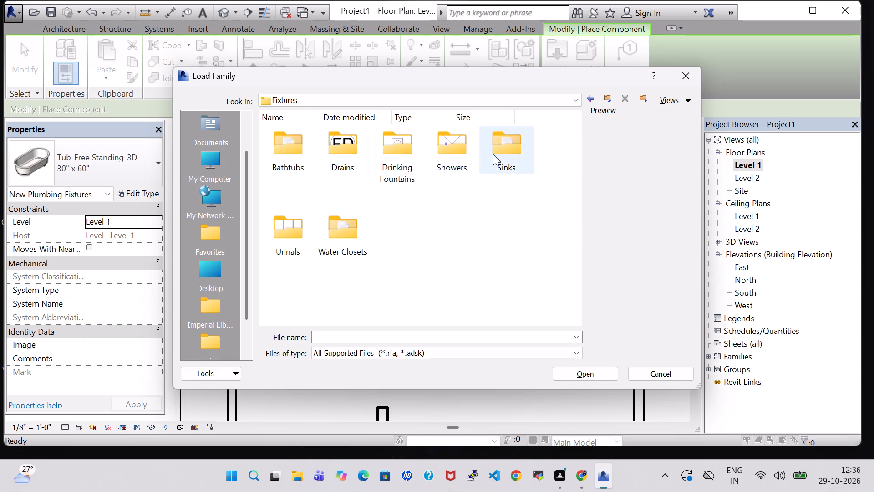
{"action": "double_click", "coordinate": [493, 154]}
{"action": "left_click", "coordinate": [279, 219]}
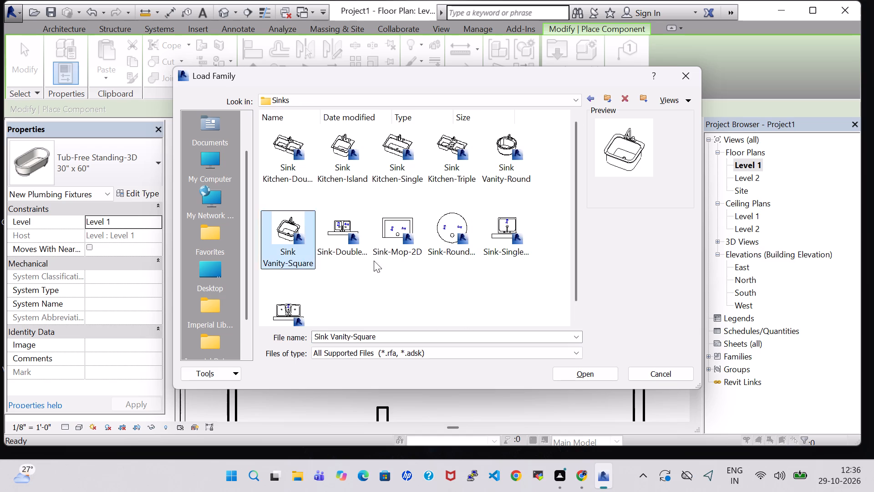
{"action": "left_click", "coordinate": [585, 373]}
Place a 20" x 18" vanity sink in the eastern bathroom's southwest corner, rotated so its faucet backs onto the south wall.
{"action": "scroll", "coordinate": [509, 323], "scroll_direction": "up", "scroll_amount": 3}
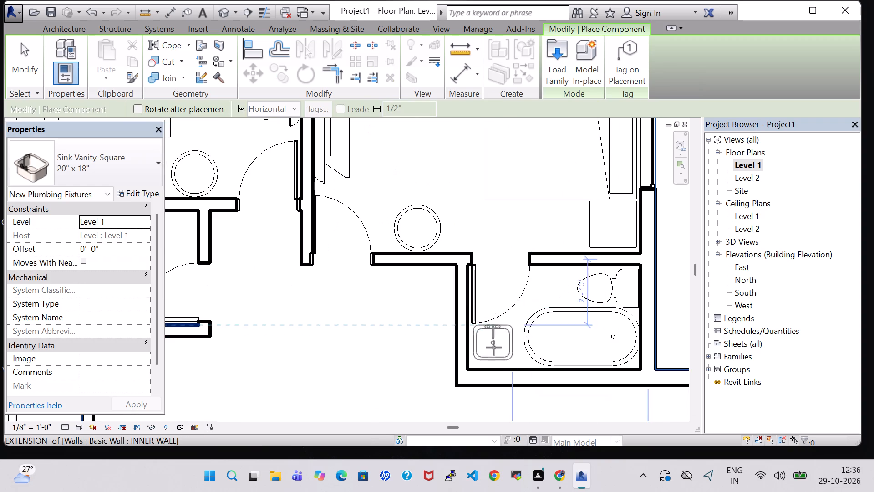
{"action": "key", "text": "space"}
{"action": "key", "text": "space"}
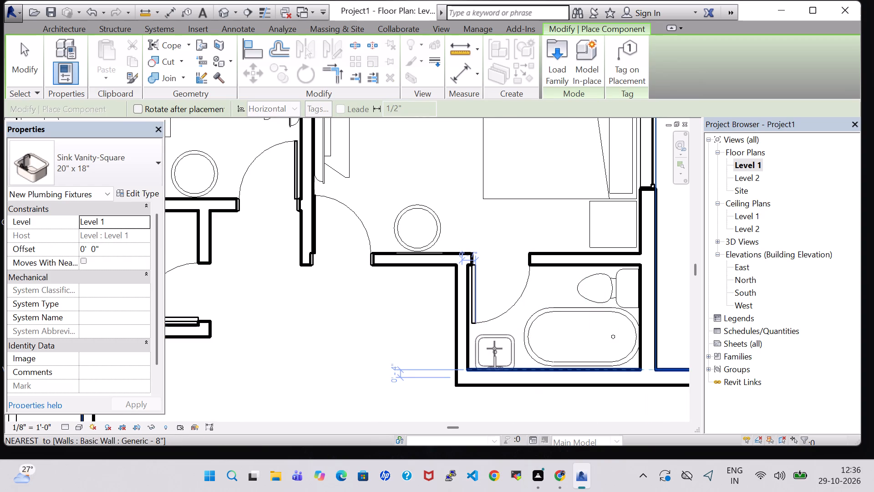
{"action": "scroll", "coordinate": [494, 348], "scroll_direction": "up", "scroll_amount": 5}
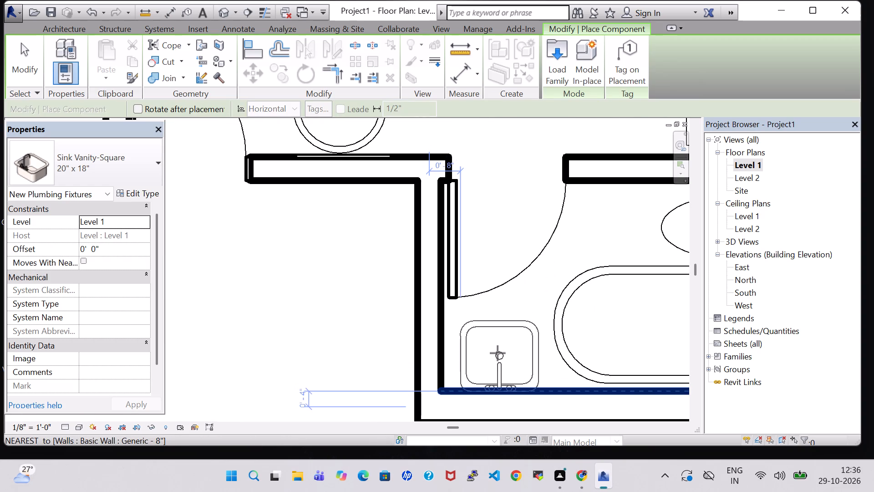
{"action": "left_click", "coordinate": [498, 353]}
Place a second 20" x 18" vanity sink in the western bathroom against the north wall, east of the tub, and finish placing components.
{"action": "scroll", "coordinate": [498, 353], "scroll_direction": "down", "scroll_amount": 3}
{"action": "scroll", "coordinate": [343, 315], "scroll_direction": "down", "scroll_amount": 3}
{"action": "middle_click_drag", "start_coordinate": [343, 315], "coordinate": [500, 320]}
{"action": "key", "text": "space"}
{"action": "key", "text": "space"}
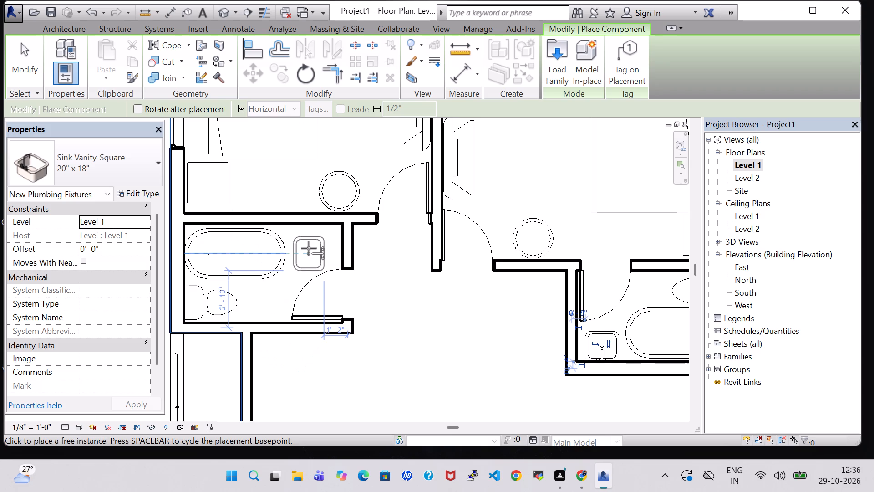
{"action": "key", "text": "space"}
{"action": "scroll", "coordinate": [309, 248], "scroll_direction": "up", "scroll_amount": 5}
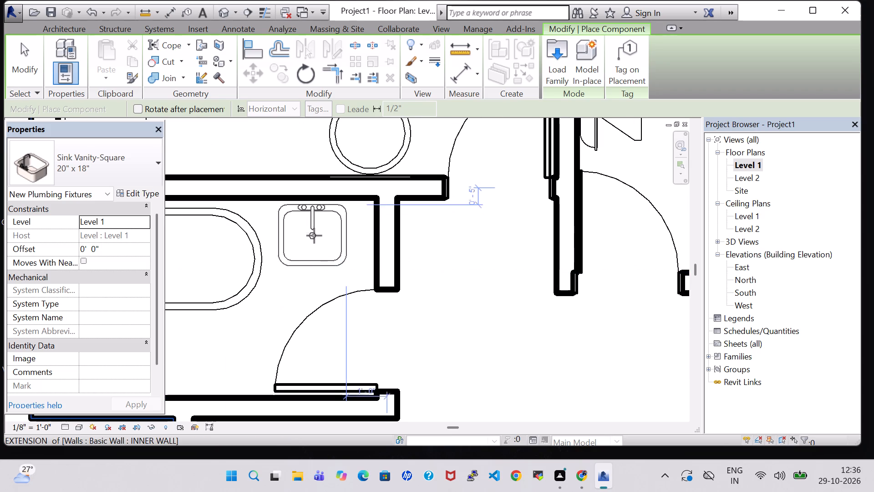
{"action": "left_click", "coordinate": [317, 234]}
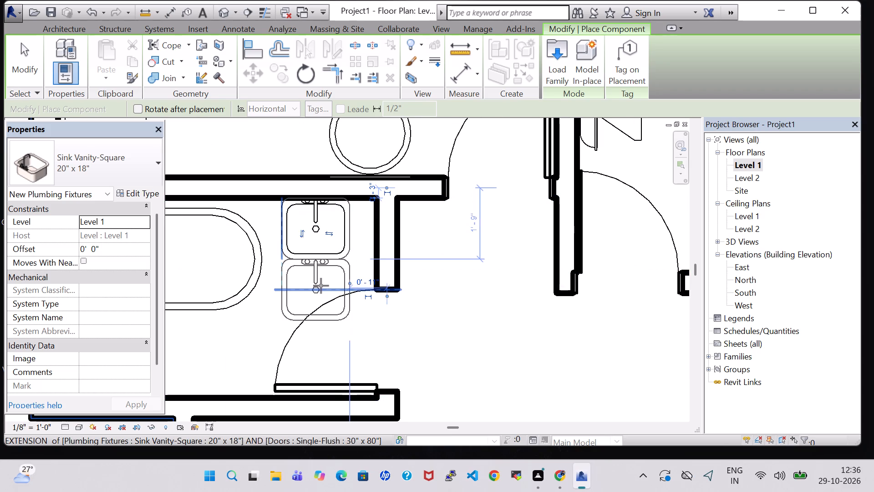
{"action": "key", "text": "Escape"}
{"action": "key", "text": "Escape"}
Select the vanity sink beside the bathtub in the western bathroom.
{"action": "left_click", "coordinate": [324, 255]}
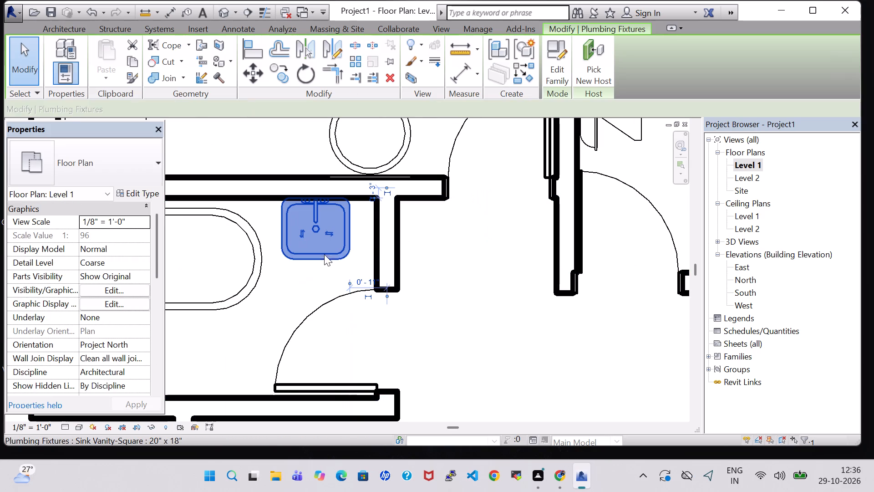
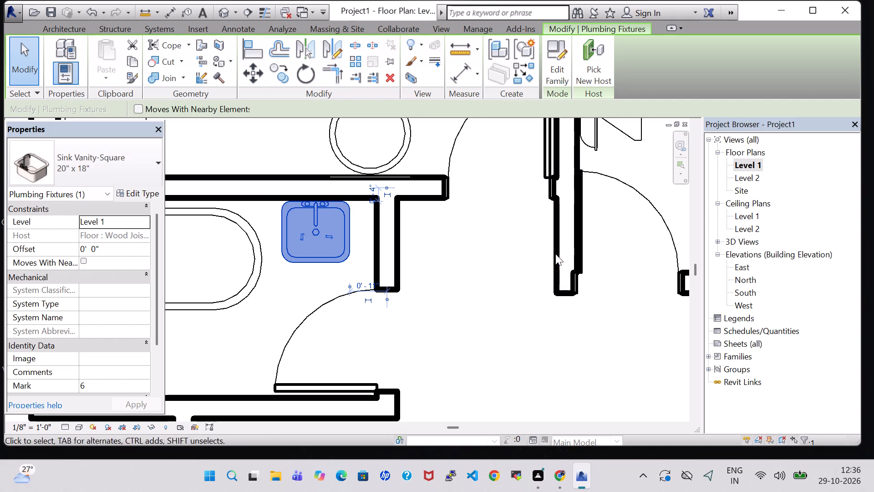
Nudge the eastern bathroom's vanity sink slightly north and set its offset from Level 1 to 2' 0".
{"action": "left_click", "coordinate": [534, 353]}
{"action": "scroll", "coordinate": [534, 353], "scroll_direction": "down", "scroll_amount": 3}
{"action": "middle_click_drag", "start_coordinate": [534, 353], "coordinate": [371, 349]}
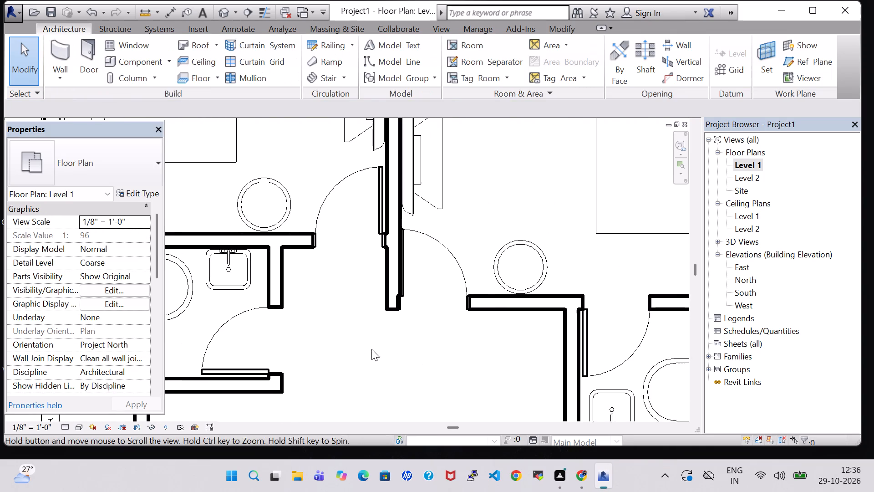
{"action": "middle_click_drag", "start_coordinate": [416, 361], "coordinate": [343, 317]}
{"action": "left_click", "coordinate": [533, 355]}
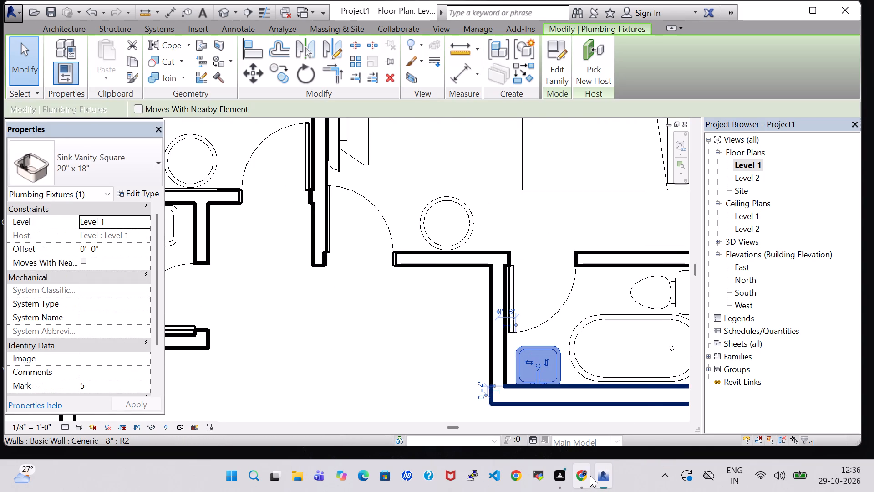
{"action": "key", "text": "Up"}
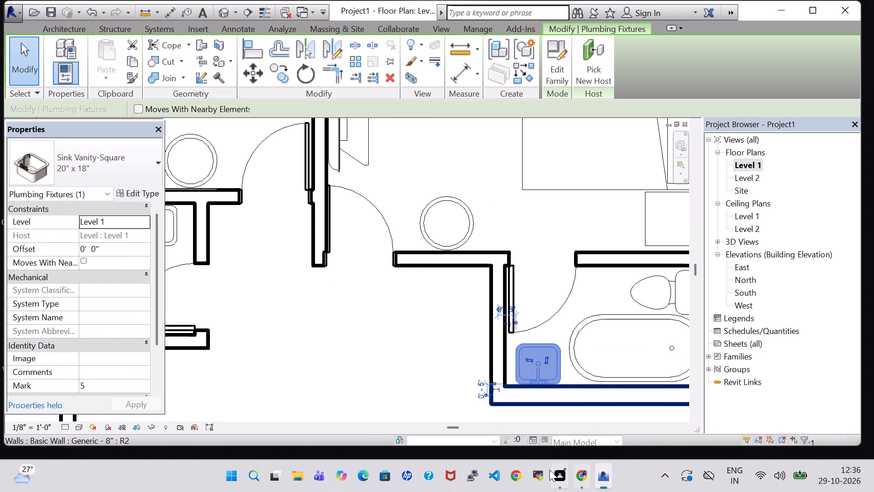
{"action": "left_click", "coordinate": [86, 245]}
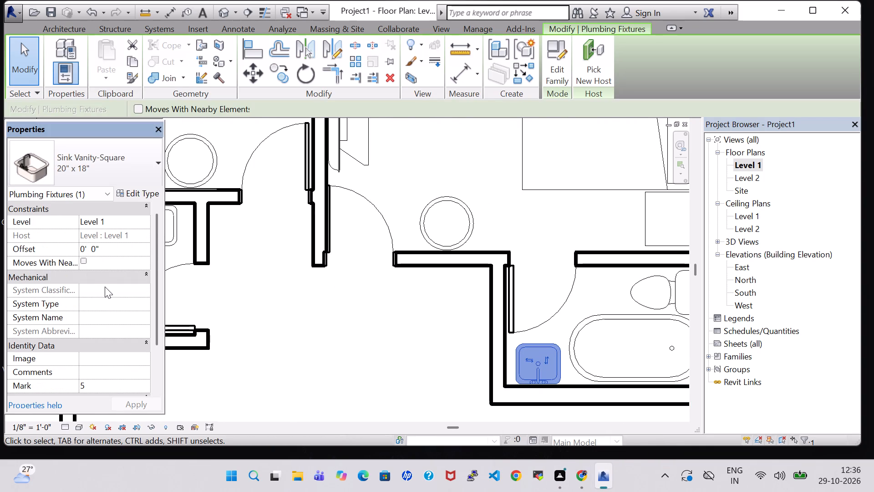
{"action": "key", "text": "Left"}
{"action": "key", "text": "BackSpace"}
{"action": "key", "text": "2"}
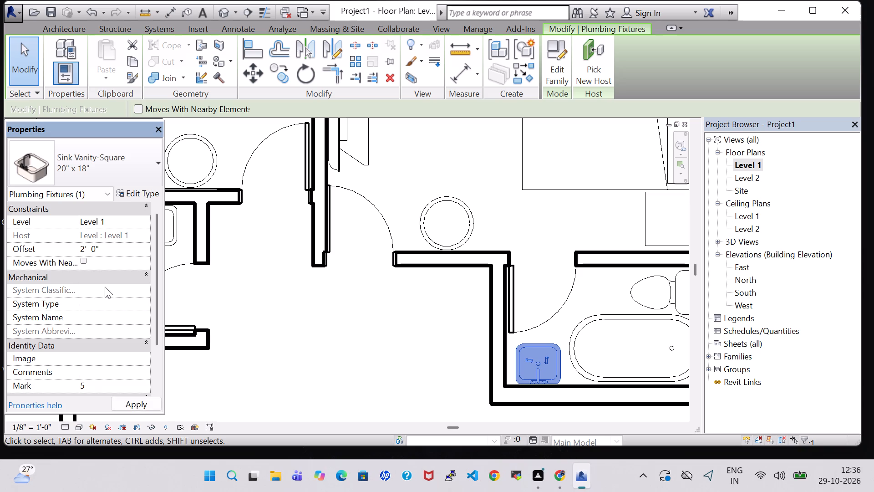
{"action": "key", "text": "Return"}
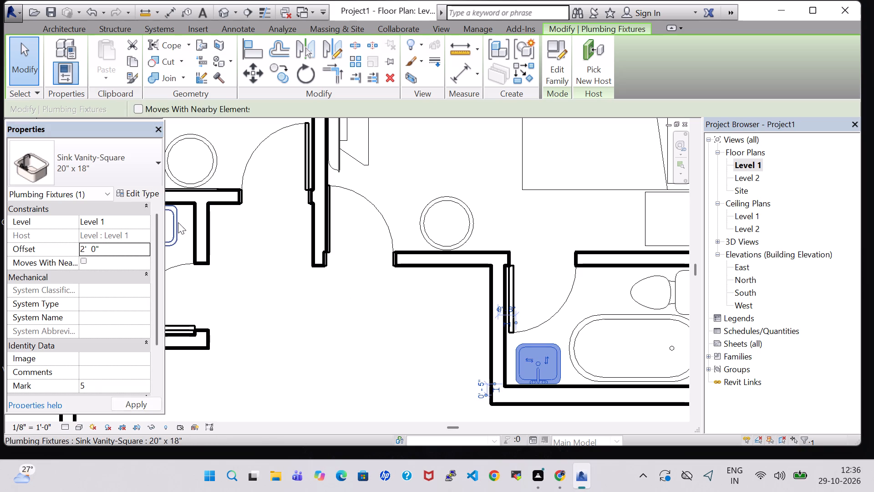
Set the offset of the western bathroom's vanity sink to 2' 0" and deselect it.
{"action": "left_click", "coordinate": [178, 222]}
{"action": "left_click", "coordinate": [85, 248]}
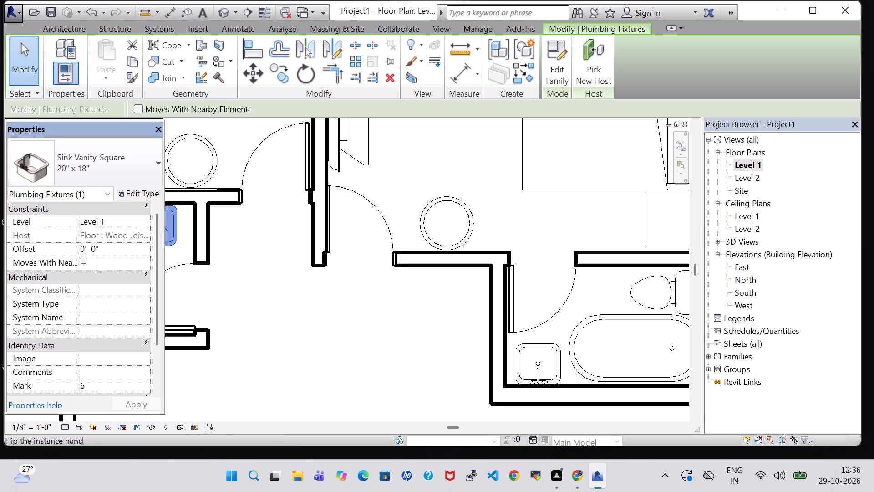
{"action": "key", "text": "BackSpace"}
{"action": "key", "text": "2"}
{"action": "key", "text": "Return"}
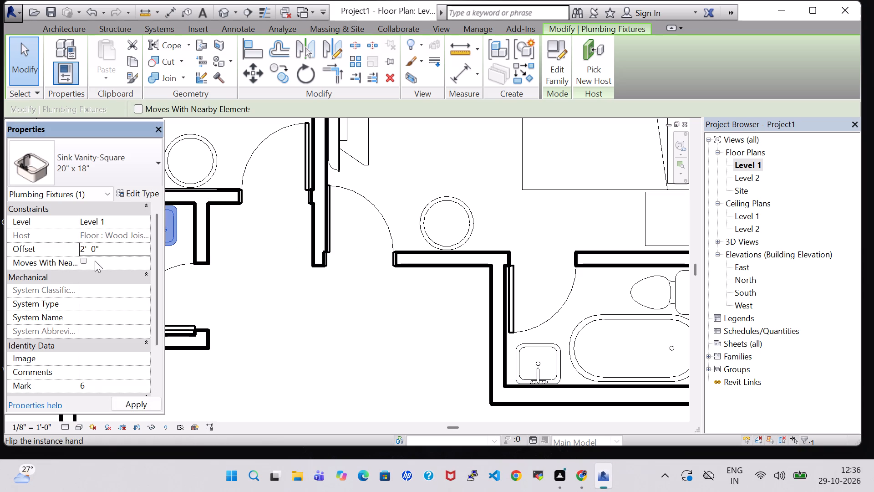
{"action": "left_click", "coordinate": [335, 336]}
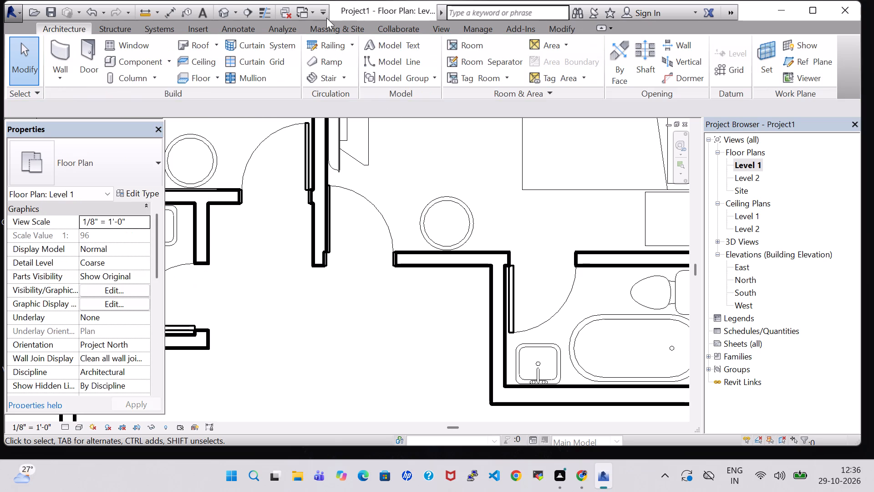
Examine the raised sinks, both bathrooms and the furnished bedrooms in the default 3D view from several angles.
{"action": "left_click", "coordinate": [227, 11]}
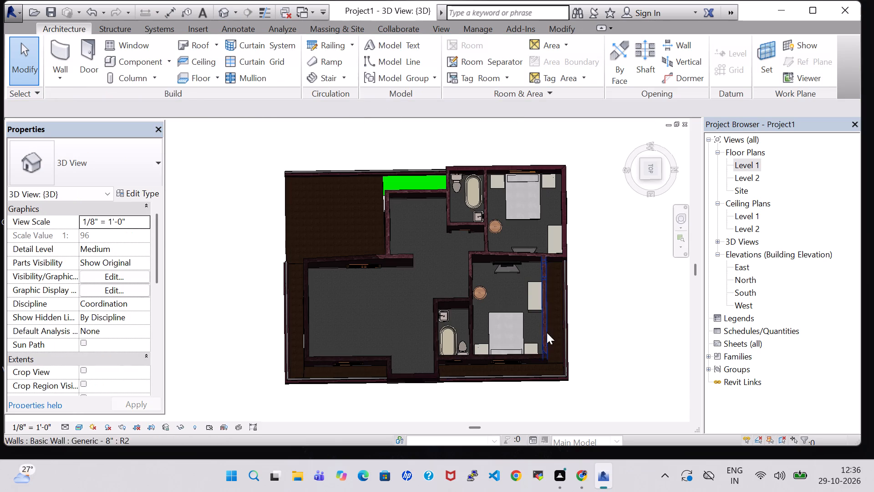
{"action": "middle_click_drag", "start_coordinate": [616, 323], "coordinate": [449, 333], "text": "shift"}
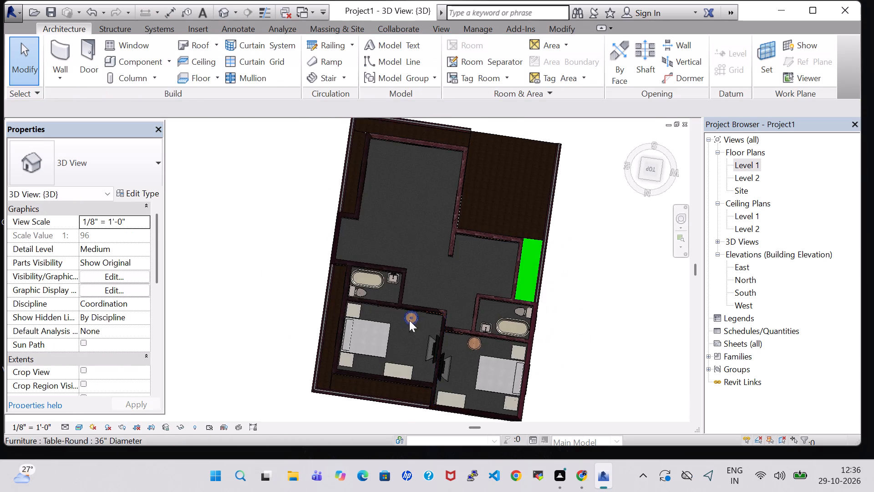
{"action": "scroll", "coordinate": [385, 298], "scroll_direction": "up", "scroll_amount": 11}
{"action": "middle_click_drag", "start_coordinate": [523, 276], "coordinate": [524, 200], "text": "shift"}
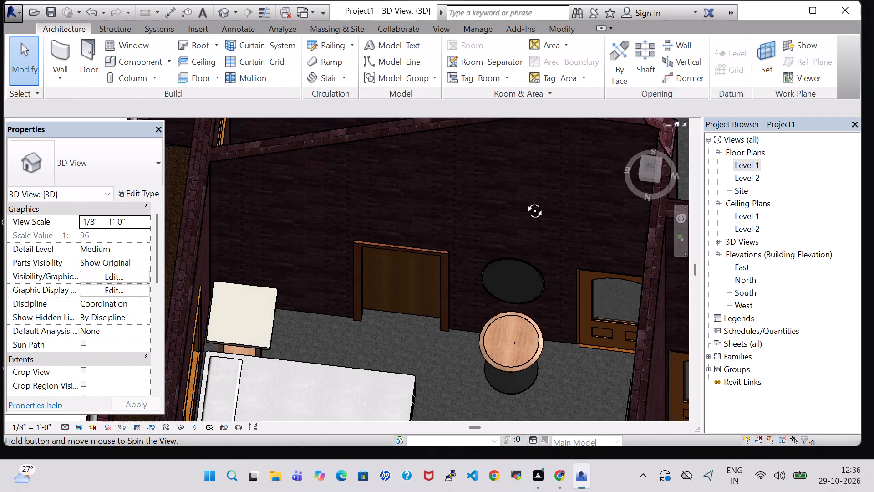
{"action": "middle_click_drag", "start_coordinate": [524, 200], "coordinate": [528, 260], "text": "shift"}
{"action": "scroll", "coordinate": [401, 215], "scroll_direction": "up", "scroll_amount": 5}
{"action": "middle_click_drag", "start_coordinate": [401, 257], "coordinate": [412, 230], "text": "shift"}
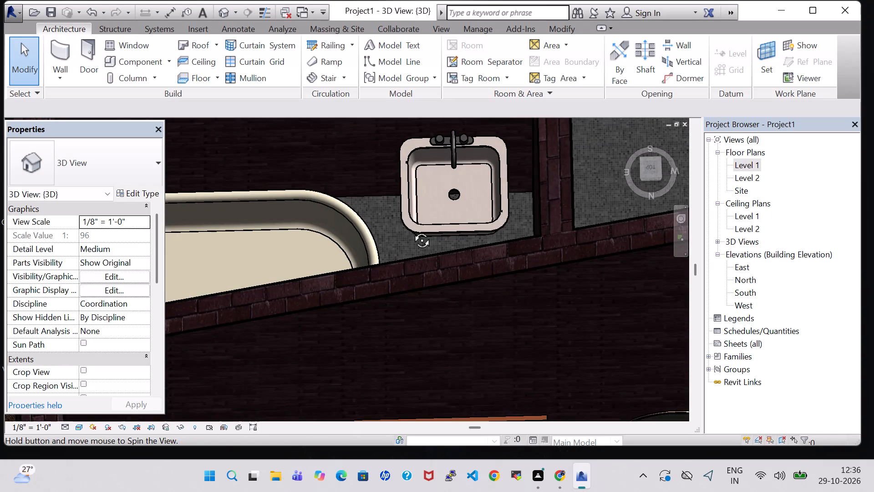
{"action": "middle_click_drag", "start_coordinate": [412, 230], "coordinate": [302, 278], "text": "shift"}
{"action": "middle_click_drag", "start_coordinate": [287, 263], "coordinate": [282, 253], "text": "shift"}
{"action": "scroll", "coordinate": [279, 231], "scroll_direction": "down", "scroll_amount": 9, "text": "shift"}
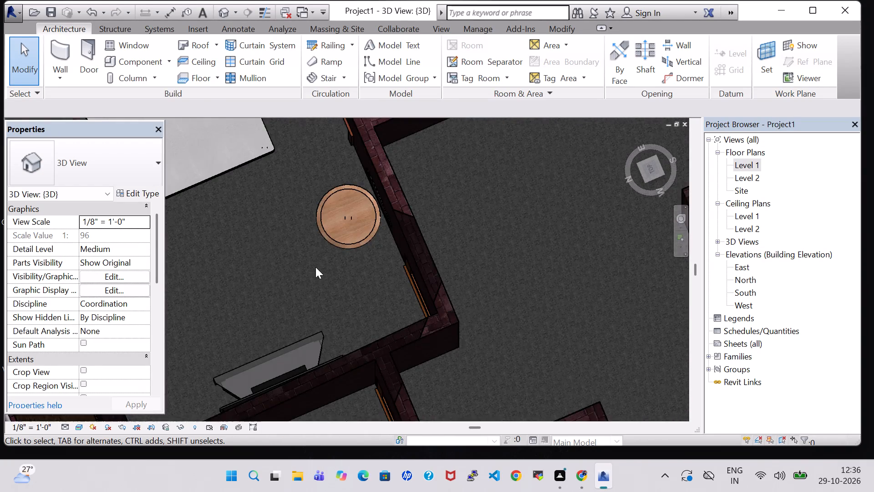
{"action": "scroll", "coordinate": [315, 267], "scroll_direction": "down", "scroll_amount": 2, "text": "shift"}
{"action": "middle_click_drag", "start_coordinate": [393, 271], "coordinate": [554, 250], "text": "shift"}
{"action": "middle_click_drag", "start_coordinate": [506, 240], "coordinate": [551, 239], "text": "shift"}
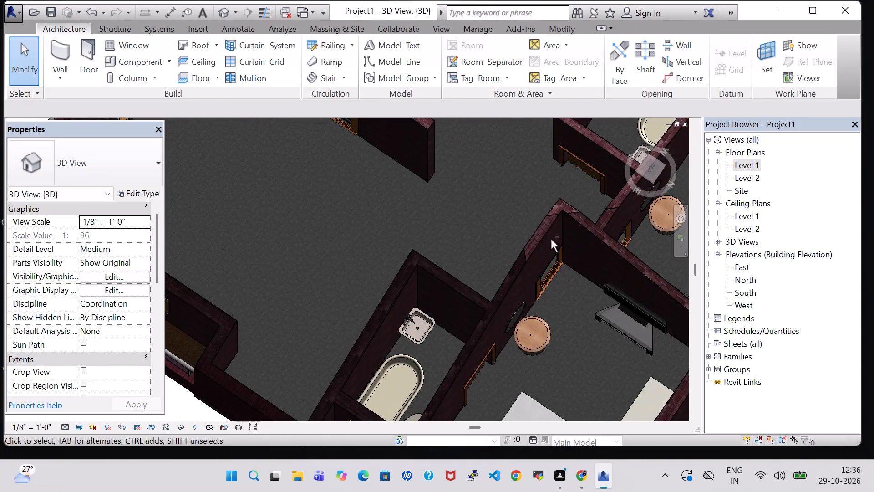
{"action": "scroll", "coordinate": [551, 239], "scroll_direction": "down", "scroll_amount": 6, "text": "shift"}
{"action": "middle_click_drag", "start_coordinate": [508, 226], "coordinate": [544, 243], "text": "shift"}
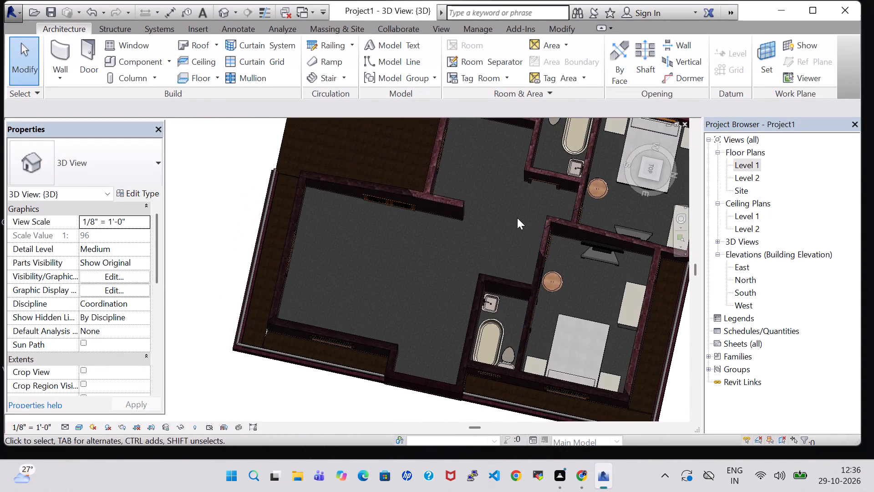
{"action": "scroll", "coordinate": [517, 218], "scroll_direction": "down", "scroll_amount": 2}
{"action": "middle_click_drag", "start_coordinate": [517, 218], "coordinate": [473, 248]}
{"action": "middle_click_drag", "start_coordinate": [626, 318], "coordinate": [631, 313], "text": "shift"}
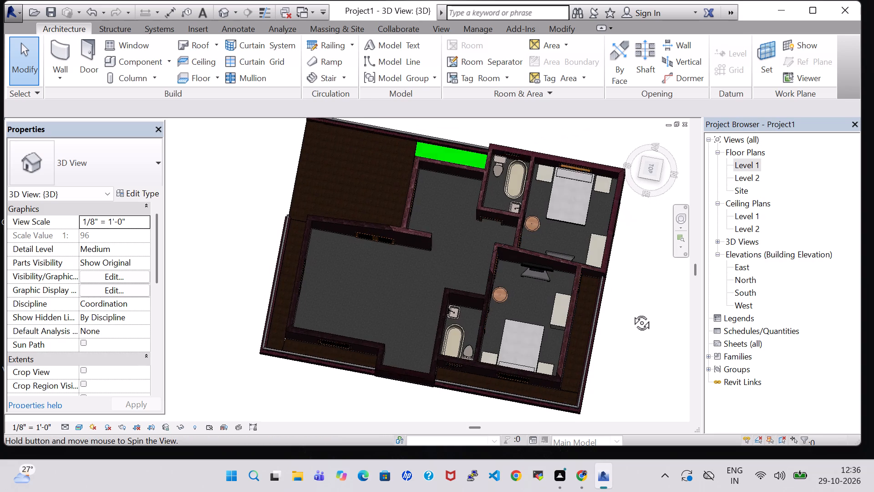
{"action": "middle_click_drag", "start_coordinate": [631, 313], "coordinate": [650, 287], "text": "shift"}
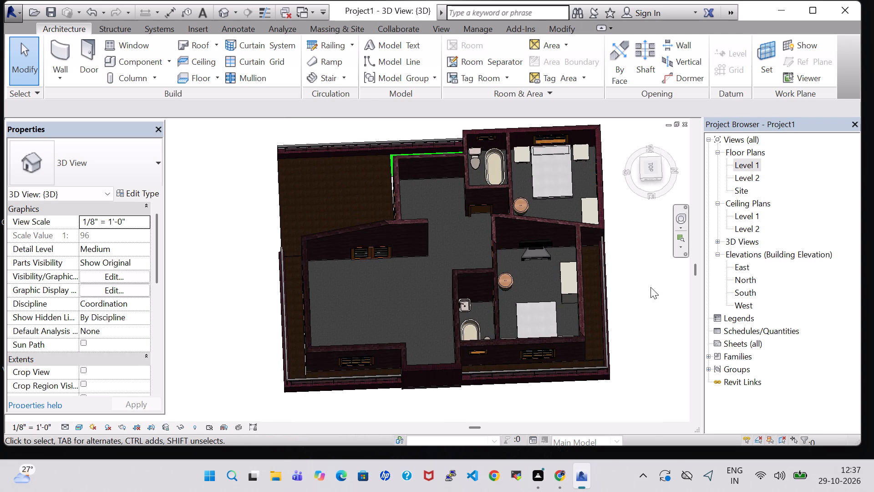
{"action": "middle_click_drag", "start_coordinate": [633, 269], "coordinate": [628, 301], "text": "shift"}
{"action": "middle_click_drag", "start_coordinate": [628, 300], "coordinate": [610, 301]}
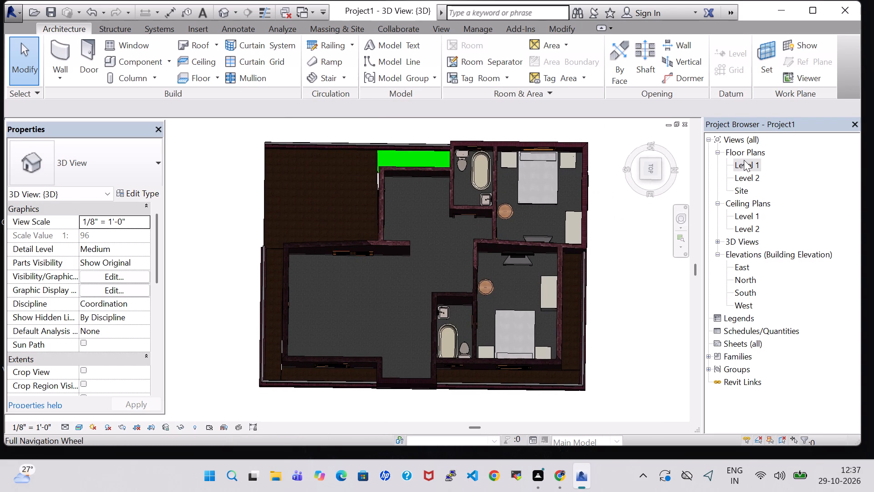
Return to the Level 1 floor plan and examine the overall layout of rooms, furniture and fixtures.
{"action": "double_click", "coordinate": [744, 160]}
{"action": "scroll", "coordinate": [545, 225], "scroll_direction": "down", "scroll_amount": 10}
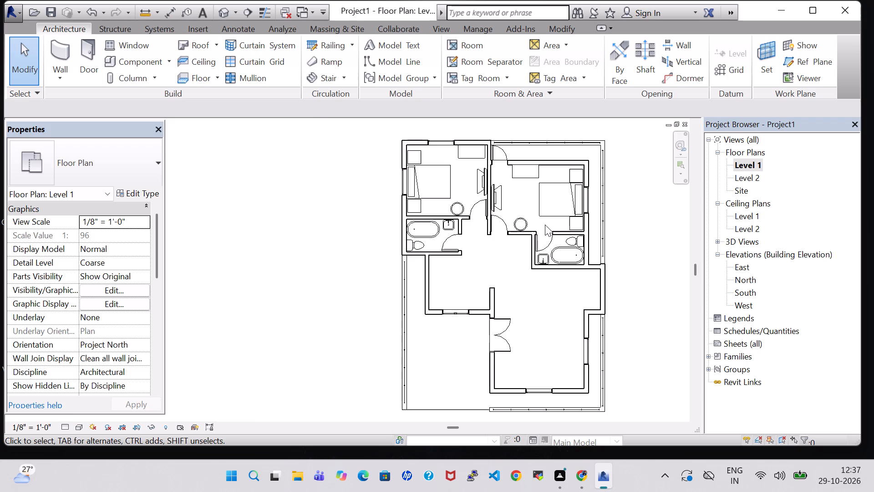
{"action": "scroll", "coordinate": [545, 225], "scroll_direction": "down", "scroll_amount": 3}
{"action": "middle_click_drag", "start_coordinate": [625, 230], "coordinate": [564, 236]}
{"action": "scroll", "coordinate": [548, 241], "scroll_direction": "up", "scroll_amount": 2}
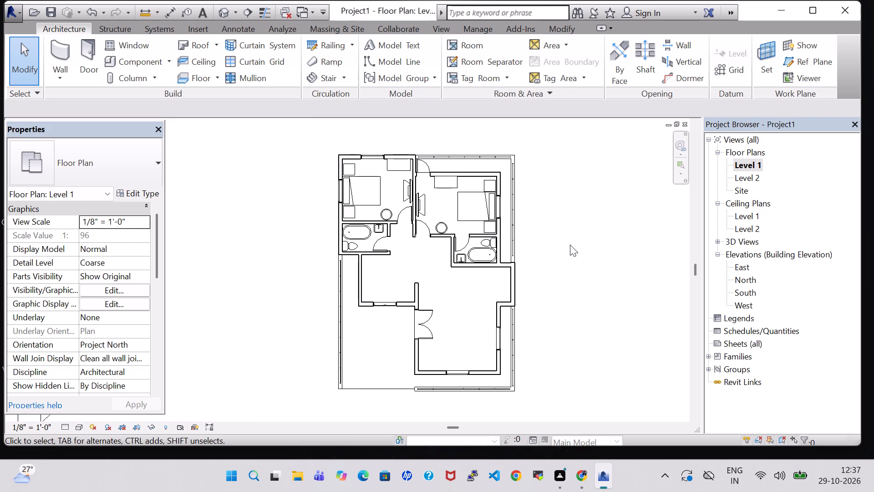
{"action": "middle_click_drag", "start_coordinate": [570, 245], "coordinate": [561, 237]}
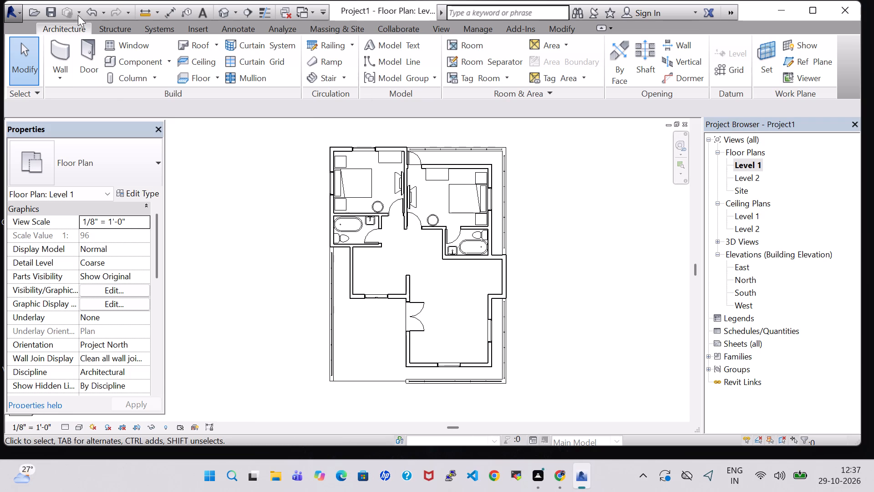
{"action": "scroll", "coordinate": [483, 242], "scroll_direction": "up", "scroll_amount": 4}
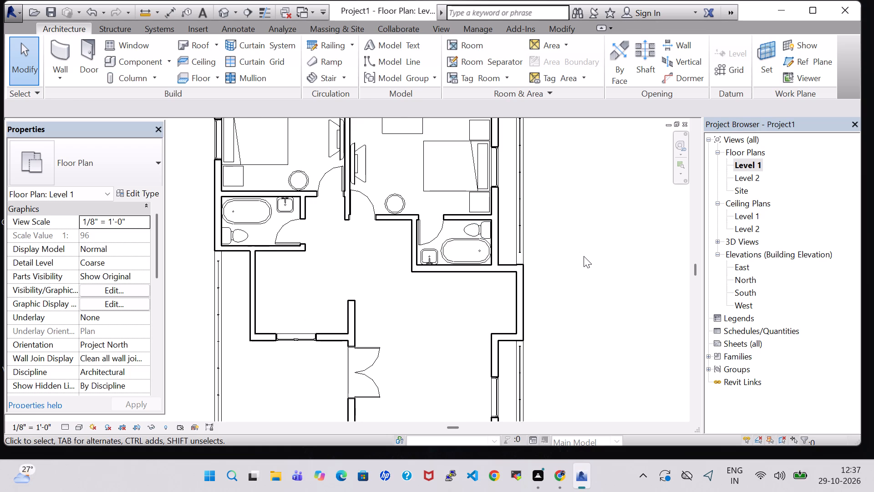
{"action": "scroll", "coordinate": [584, 256], "scroll_direction": "down", "scroll_amount": 2}
{"action": "middle_click", "coordinate": [584, 255]}
{"action": "scroll", "coordinate": [584, 255], "scroll_direction": "down", "scroll_amount": 1}
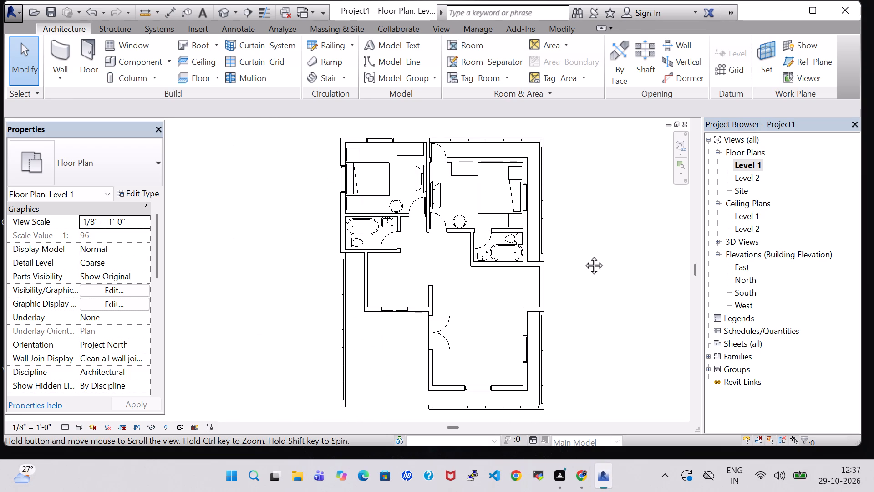
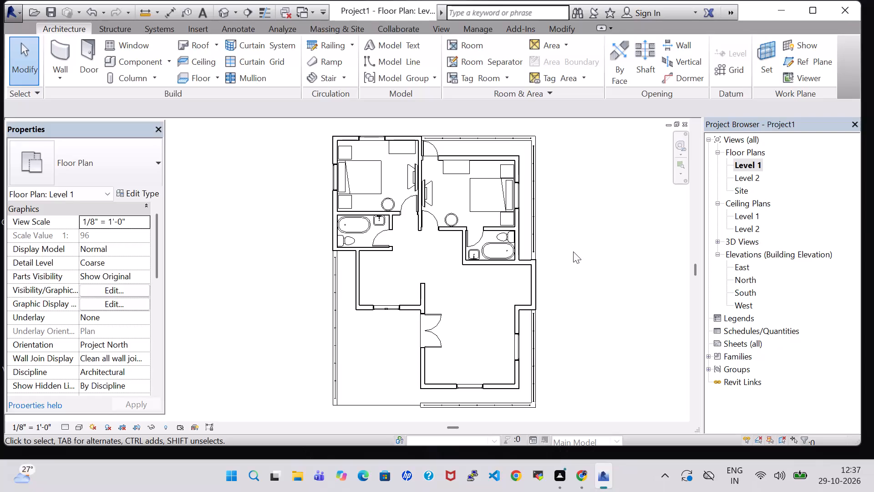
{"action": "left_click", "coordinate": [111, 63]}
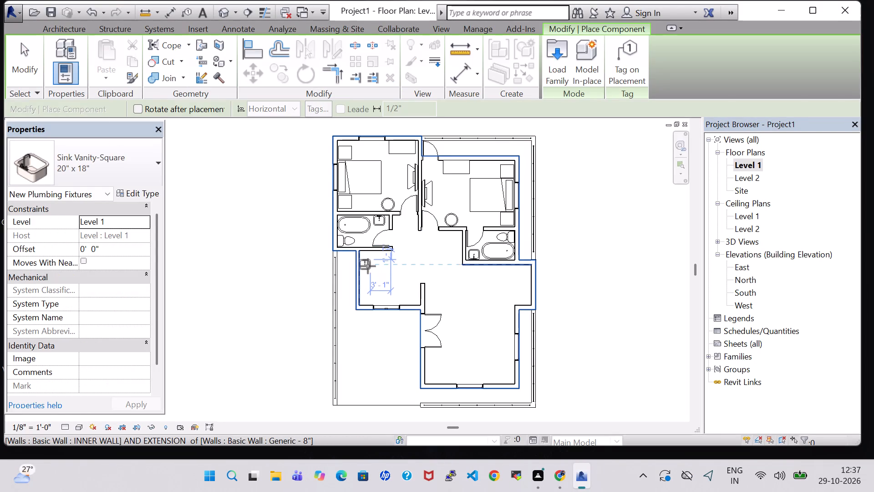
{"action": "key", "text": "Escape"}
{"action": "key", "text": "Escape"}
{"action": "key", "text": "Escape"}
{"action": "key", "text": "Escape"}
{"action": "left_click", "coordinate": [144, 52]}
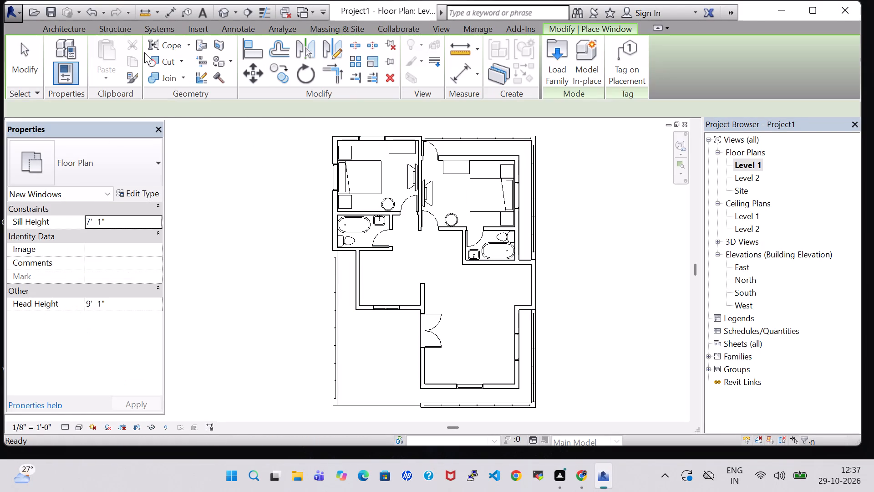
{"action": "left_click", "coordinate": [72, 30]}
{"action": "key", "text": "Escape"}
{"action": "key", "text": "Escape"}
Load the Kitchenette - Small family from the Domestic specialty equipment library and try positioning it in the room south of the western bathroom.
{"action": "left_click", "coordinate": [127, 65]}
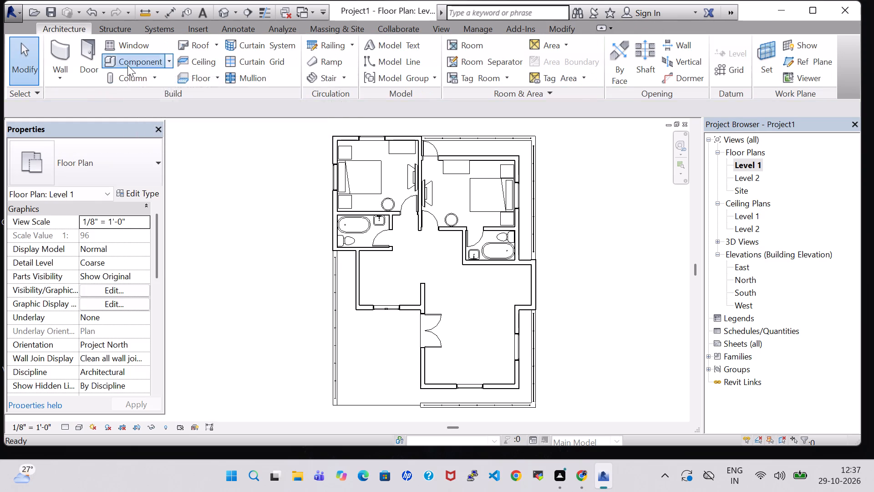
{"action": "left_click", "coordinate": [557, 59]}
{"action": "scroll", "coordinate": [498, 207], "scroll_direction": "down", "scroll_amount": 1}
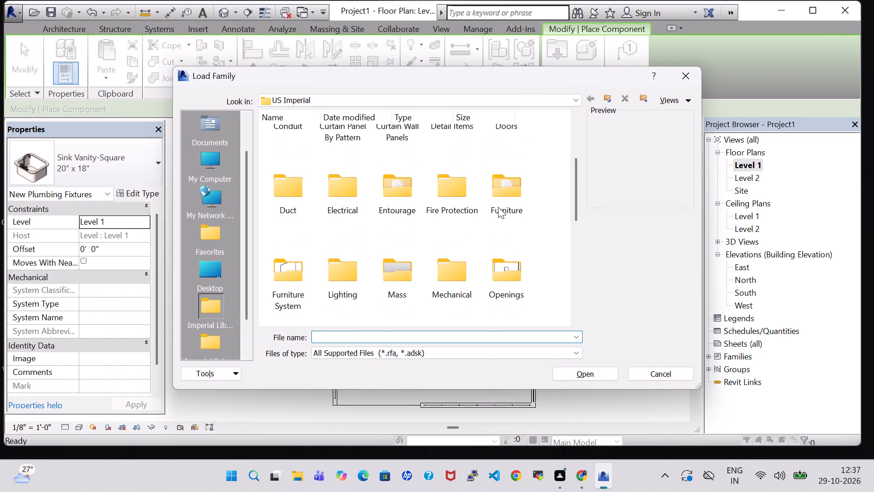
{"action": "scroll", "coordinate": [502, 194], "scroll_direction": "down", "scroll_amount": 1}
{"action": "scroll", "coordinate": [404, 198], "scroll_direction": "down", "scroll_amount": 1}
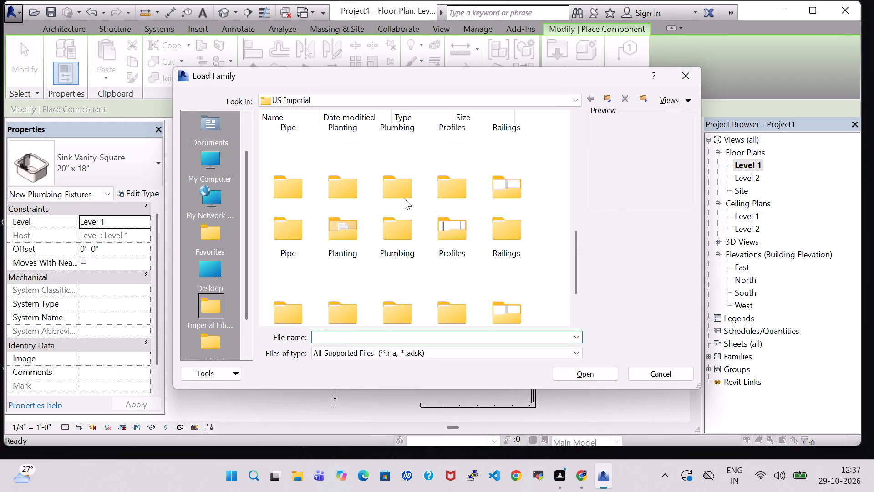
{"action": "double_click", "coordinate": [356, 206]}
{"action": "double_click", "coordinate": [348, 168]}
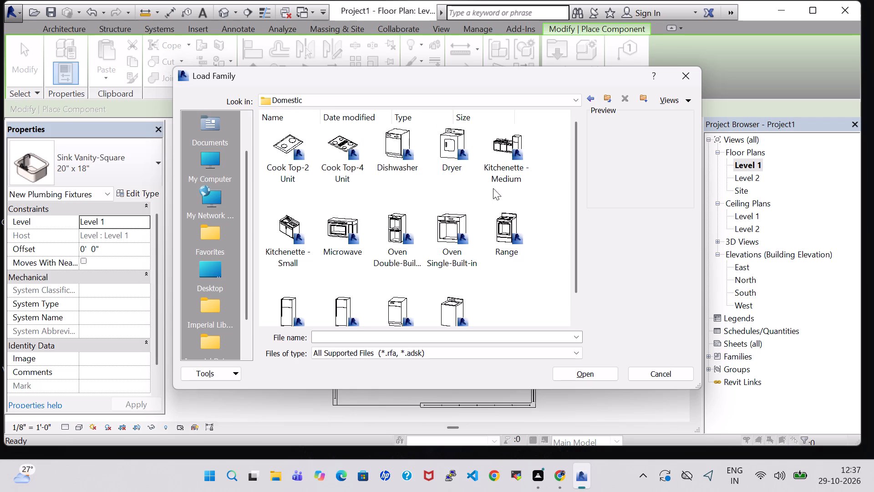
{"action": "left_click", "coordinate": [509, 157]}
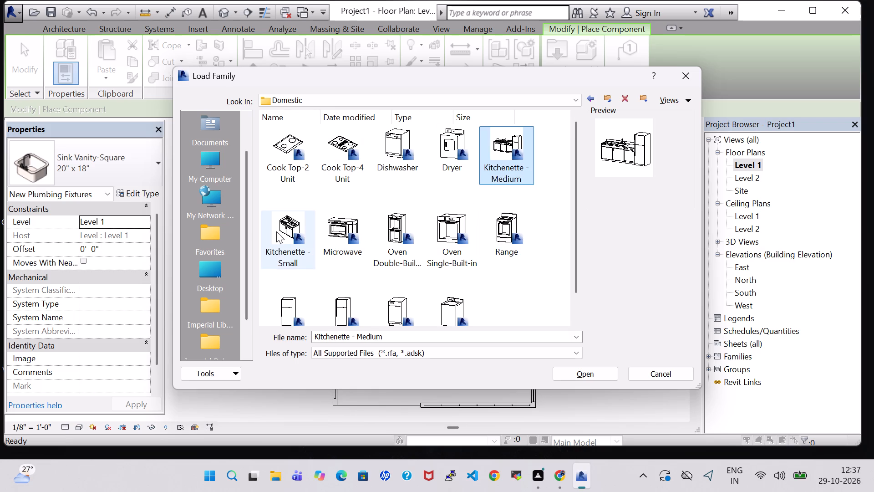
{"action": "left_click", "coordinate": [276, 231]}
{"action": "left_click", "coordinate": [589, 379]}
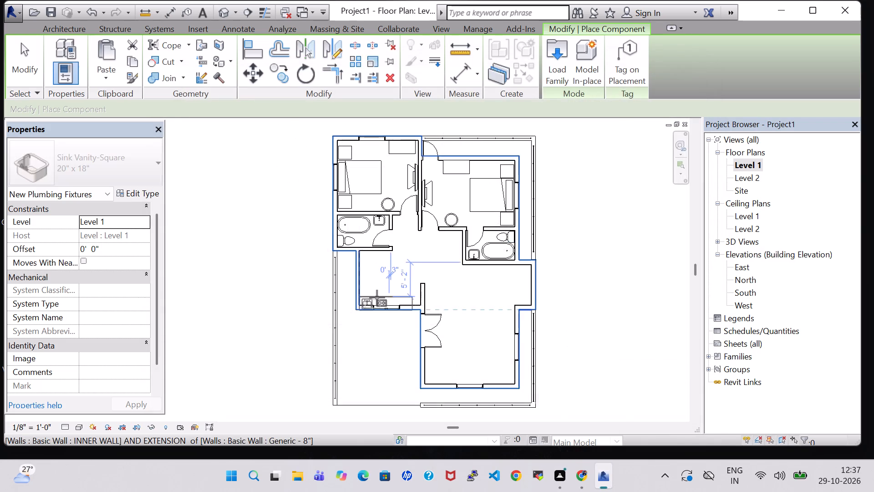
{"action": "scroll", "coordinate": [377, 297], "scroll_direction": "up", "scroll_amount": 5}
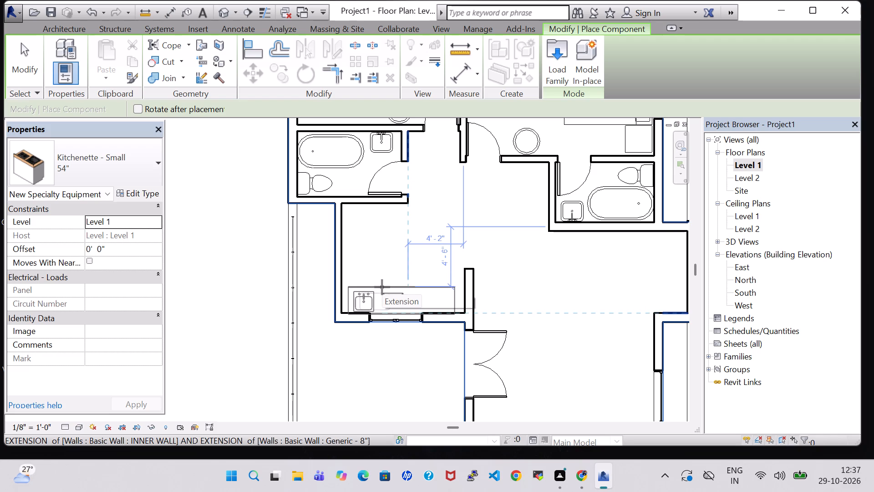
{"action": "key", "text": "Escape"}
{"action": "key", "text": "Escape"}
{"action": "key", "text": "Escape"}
Load the Kitchenette - Medium family from the Domestic folder of the Specialty Equipment library for component placement.
{"action": "left_click", "coordinate": [152, 63]}
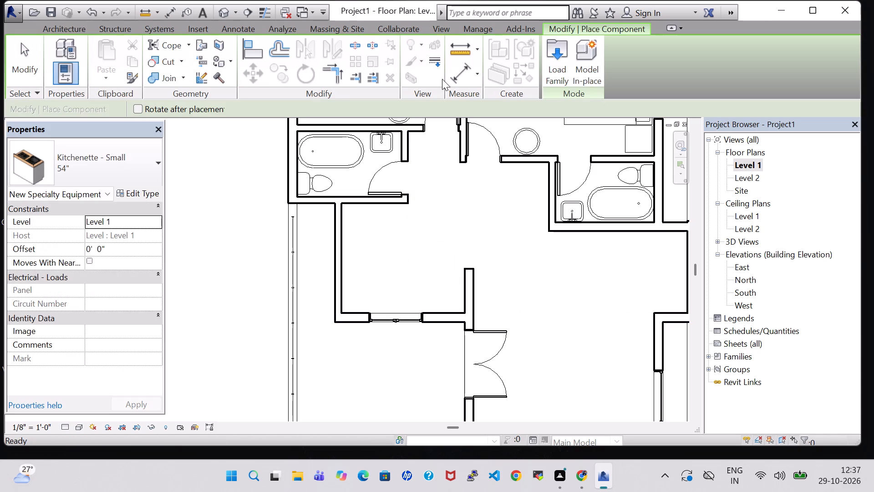
{"action": "left_click", "coordinate": [558, 67]}
{"action": "scroll", "coordinate": [404, 223], "scroll_direction": "down", "scroll_amount": 1}
{"action": "scroll", "coordinate": [490, 205], "scroll_direction": "down", "scroll_amount": 1}
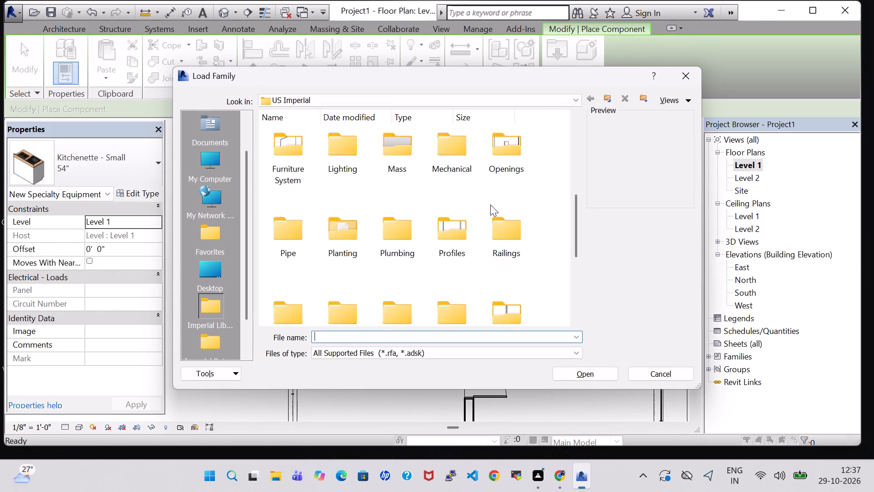
{"action": "scroll", "coordinate": [490, 205], "scroll_direction": "down", "scroll_amount": 1}
{"action": "double_click", "coordinate": [360, 213]}
{"action": "double_click", "coordinate": [344, 164]}
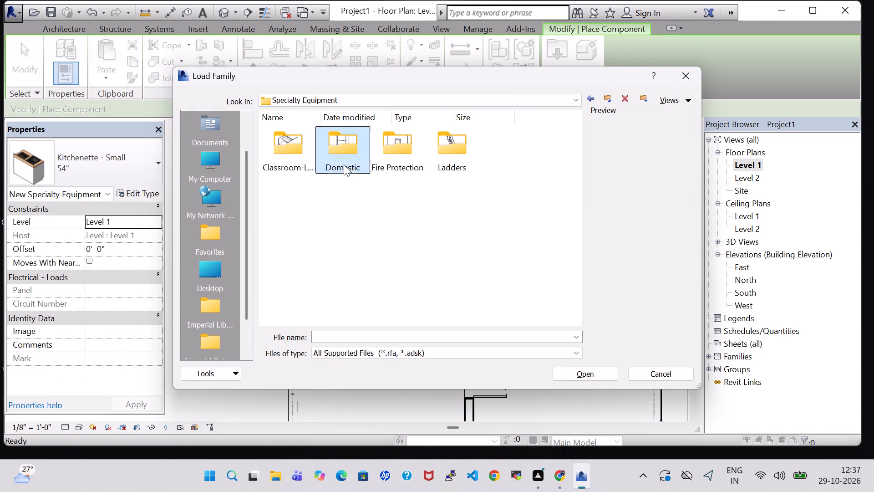
{"action": "left_click", "coordinate": [497, 159]}
{"action": "left_click", "coordinate": [600, 369]}
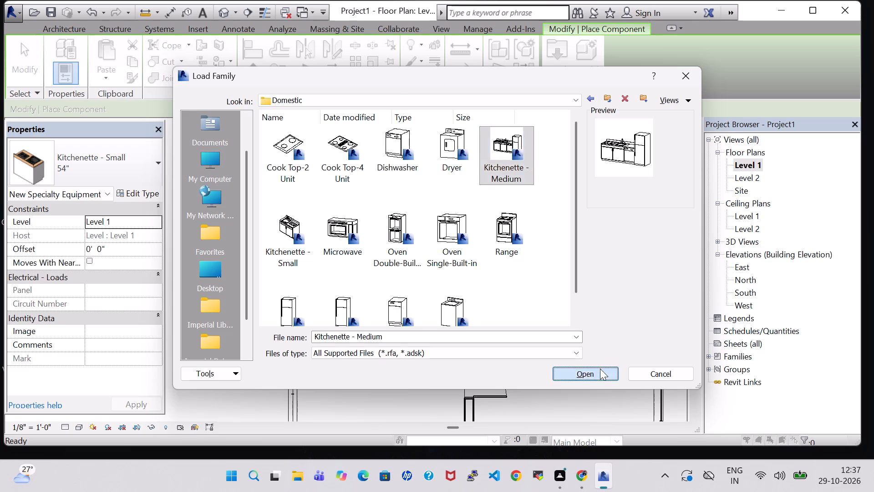
Place the Kitchenette - Medium by the windowed south wall of the room below the western bathroom, rotated so its cooktop is at the east end.
{"action": "left_click", "coordinate": [451, 271]}
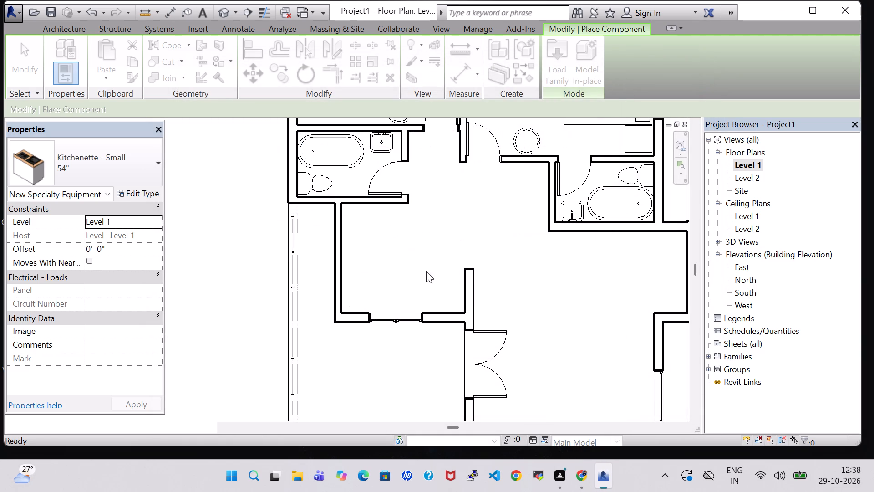
{"action": "scroll", "coordinate": [376, 286], "scroll_direction": "up", "scroll_amount": 4}
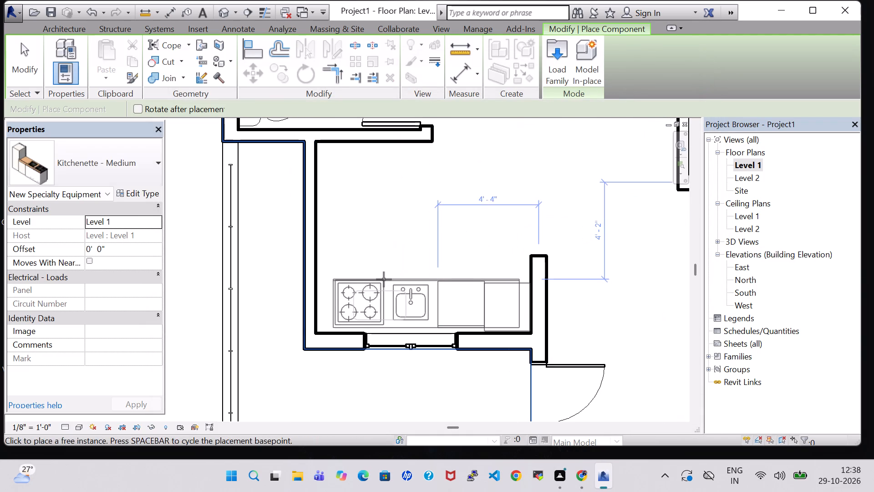
{"action": "key", "text": "space"}
{"action": "key", "text": "space"}
{"action": "key", "text": "space"}
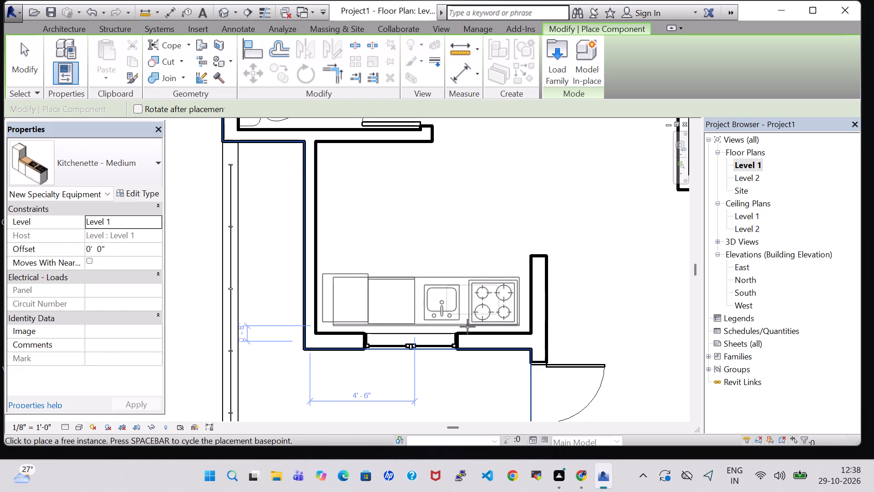
{"action": "left_click", "coordinate": [467, 327]}
{"action": "key", "text": "Escape"}
{"action": "key", "text": "Escape"}
{"action": "key", "text": "Escape"}
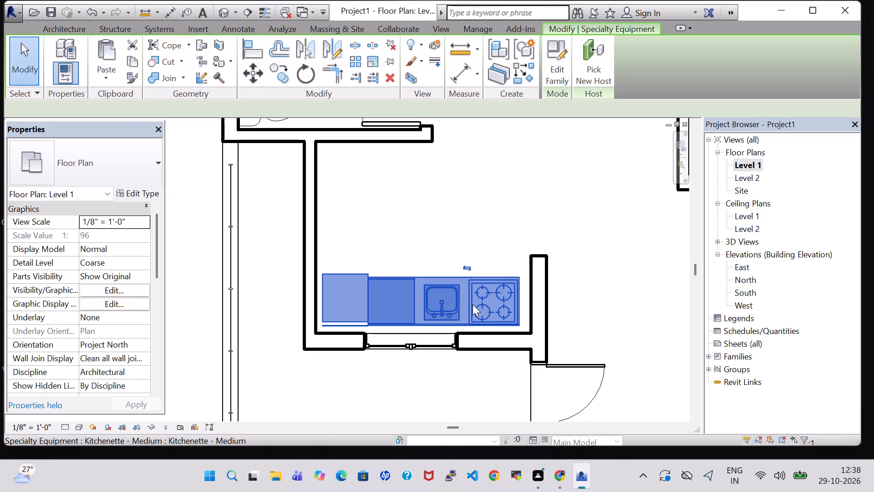
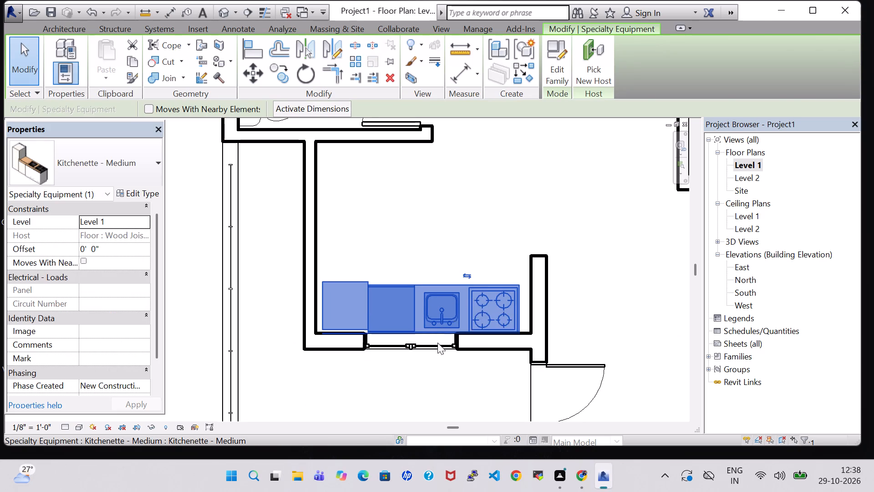
Nudge the Kitchenette - Medium slightly north, away from the windowed south wall.
{"action": "left_click", "coordinate": [432, 374]}
{"action": "left_click", "coordinate": [457, 321]}
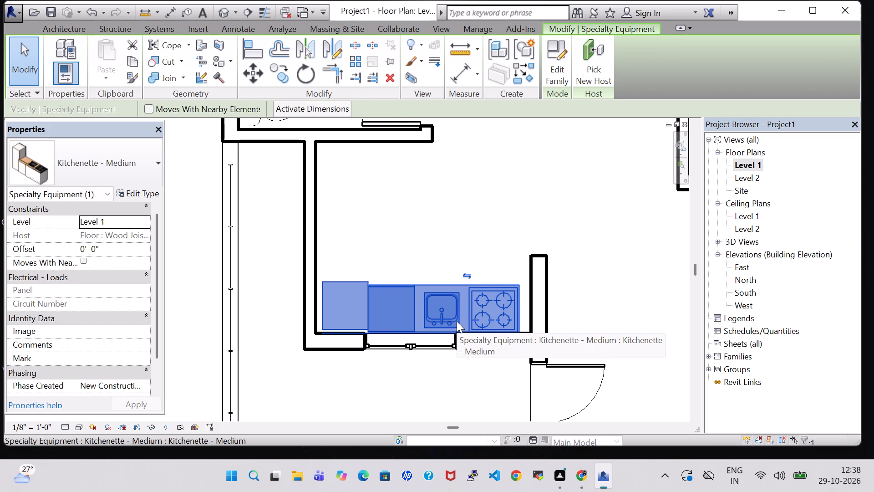
{"action": "key", "text": "Up"}
{"action": "left_click", "coordinate": [467, 382]}
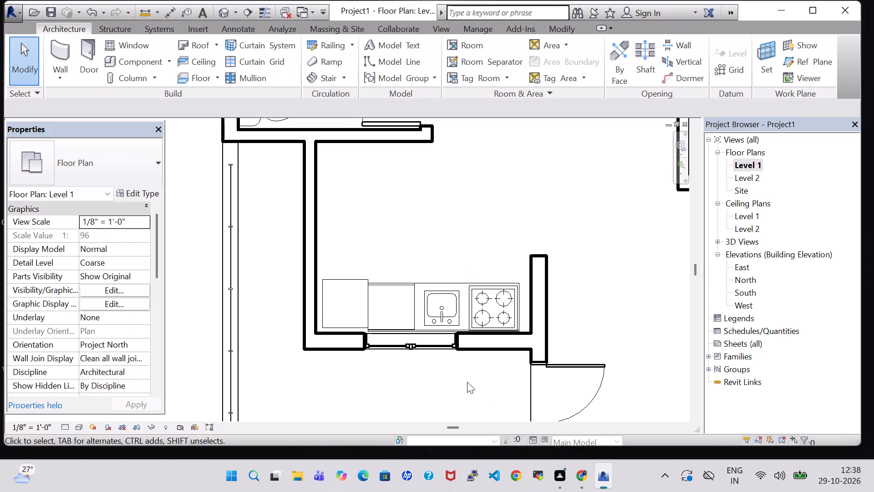
In the 3D view, raise the window behind the kitchenette to a 4' 0" sill height and shift it 1' east toward the cooktop end.
{"action": "left_click", "coordinate": [223, 14]}
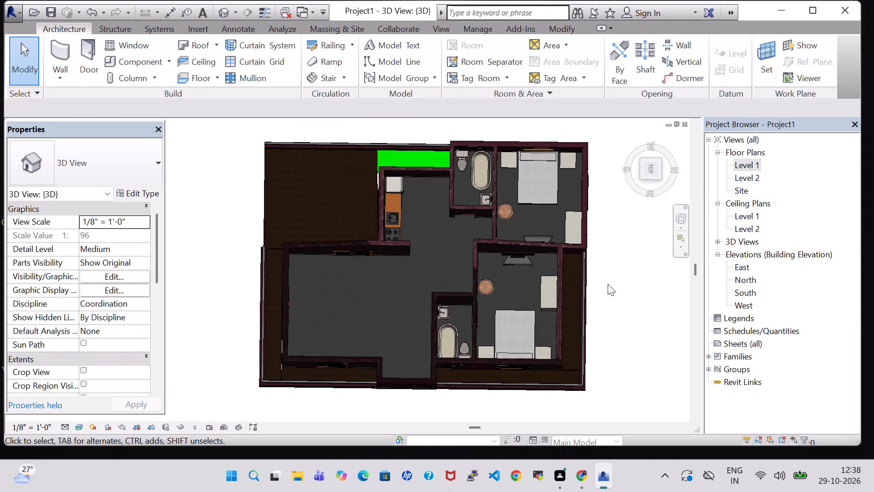
{"action": "middle_click_drag", "start_coordinate": [608, 286], "coordinate": [444, 178], "text": "shift"}
{"action": "middle_click_drag", "start_coordinate": [445, 175], "coordinate": [445, 171], "text": "shift"}
{"action": "scroll", "coordinate": [570, 251], "scroll_direction": "up", "scroll_amount": 4}
{"action": "middle_click_drag", "start_coordinate": [571, 243], "coordinate": [597, 297], "text": "shift"}
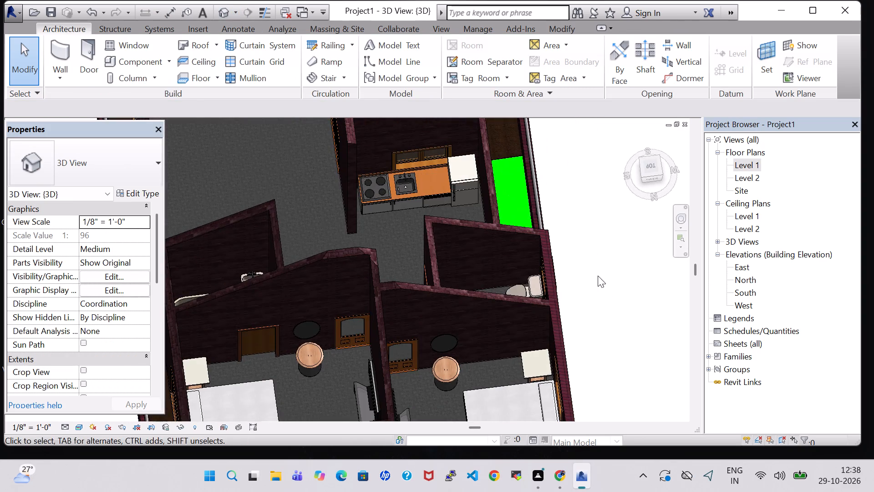
{"action": "middle_click_drag", "start_coordinate": [598, 276], "coordinate": [567, 389]}
{"action": "scroll", "coordinate": [412, 328], "scroll_direction": "up", "scroll_amount": 6}
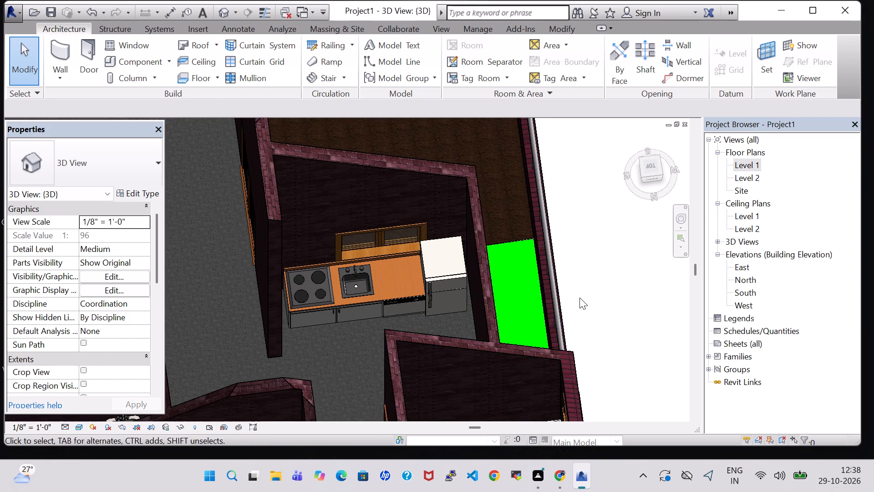
{"action": "middle_click_drag", "start_coordinate": [579, 297], "coordinate": [571, 224], "text": "shift"}
{"action": "left_click", "coordinate": [417, 219]}
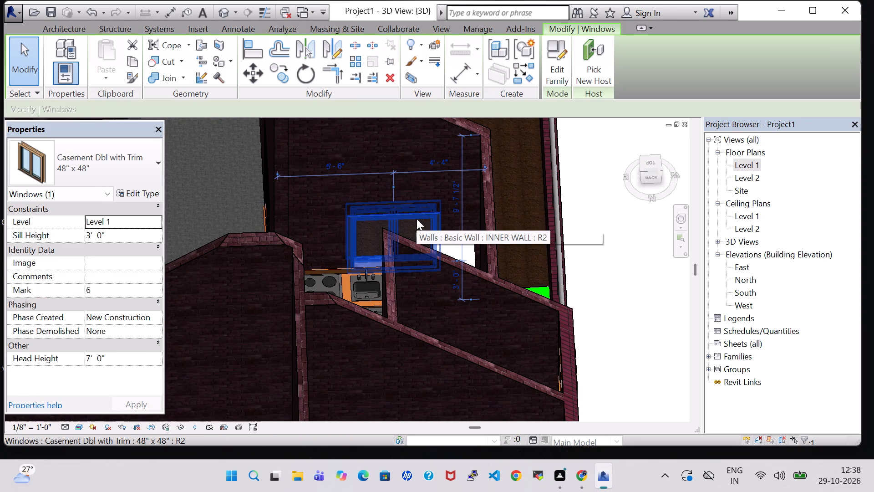
{"action": "key", "text": "Up"}
{"action": "key", "text": "Up"}
{"action": "key", "text": "Up"}
{"action": "key", "text": "Up"}
{"action": "key", "text": "Left"}
{"action": "key", "text": "Left"}
{"action": "key", "text": "Left"}
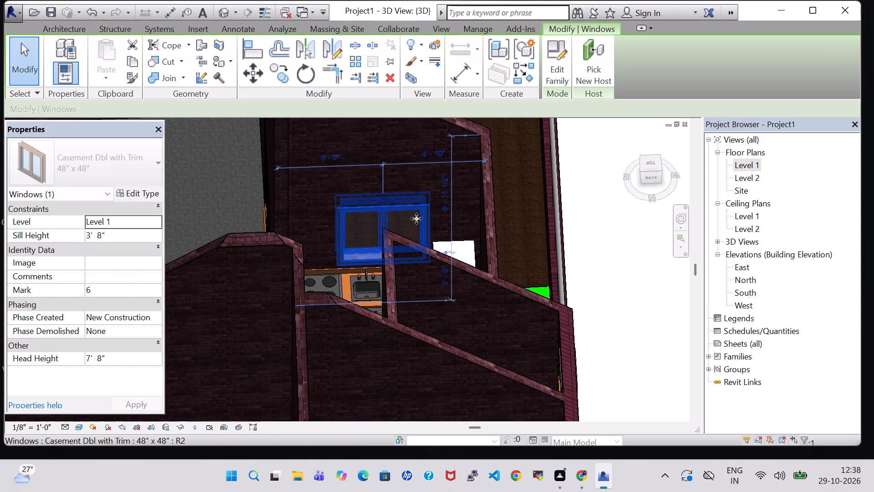
{"action": "key", "text": "Left"}
{"action": "key", "text": "Left"}
{"action": "key", "text": "Left"}
{"action": "key", "text": "Up"}
{"action": "key", "text": "Up"}
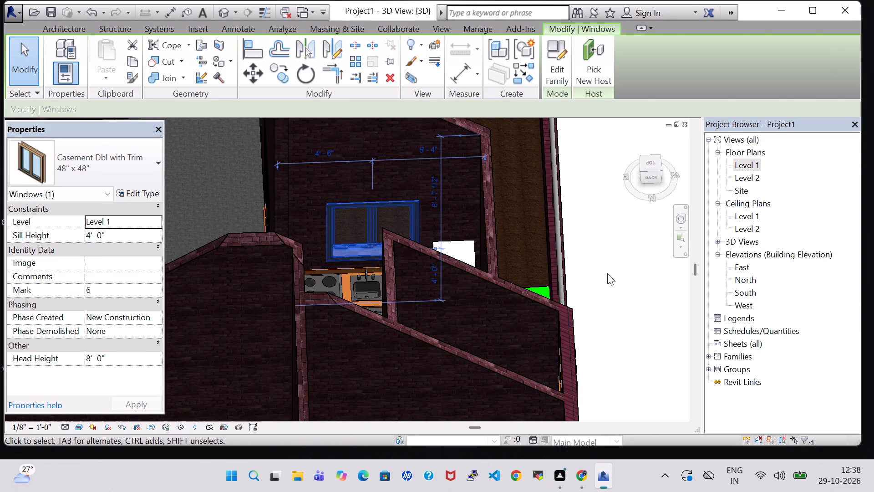
{"action": "left_click", "coordinate": [611, 274]}
Examine the kitchen window and kitchenette, and the whole house's interior and terraces, from several sides in 3D.
{"action": "middle_click_drag", "start_coordinate": [611, 274], "coordinate": [605, 339], "text": "shift"}
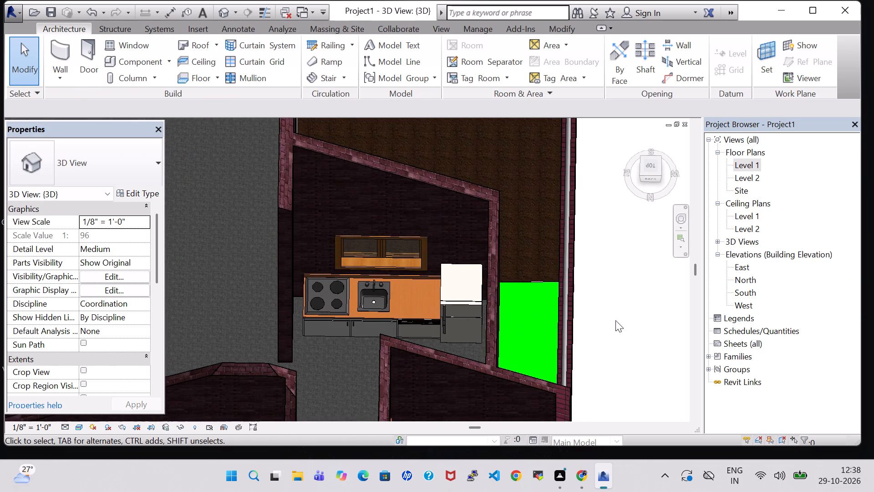
{"action": "middle_click_drag", "start_coordinate": [615, 320], "coordinate": [422, 302]}
{"action": "scroll", "coordinate": [416, 300], "scroll_direction": "down", "scroll_amount": 7, "text": "shift"}
{"action": "middle_click", "coordinate": [480, 309], "text": "shift"}
{"action": "middle_click_drag", "start_coordinate": [480, 309], "coordinate": [422, 312], "text": "shift"}
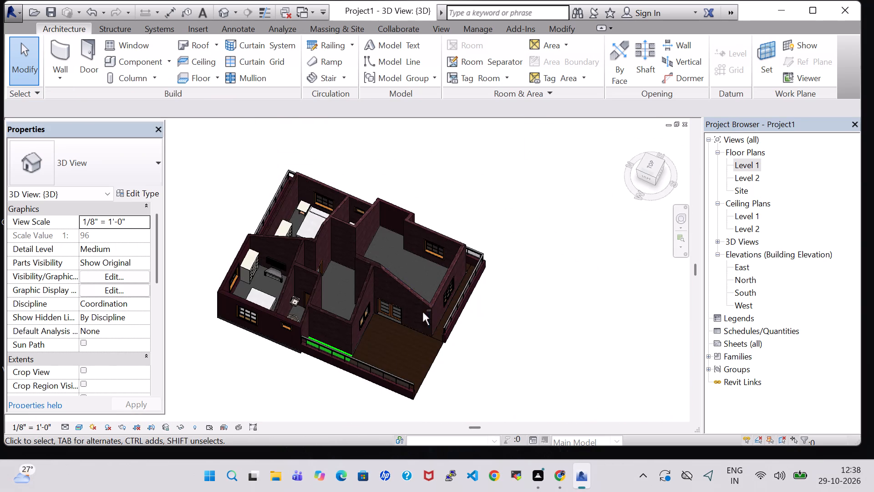
{"action": "scroll", "coordinate": [422, 312], "scroll_direction": "down", "scroll_amount": 1, "text": "shift"}
{"action": "middle_click_drag", "start_coordinate": [503, 352], "coordinate": [328, 323], "text": "shift"}
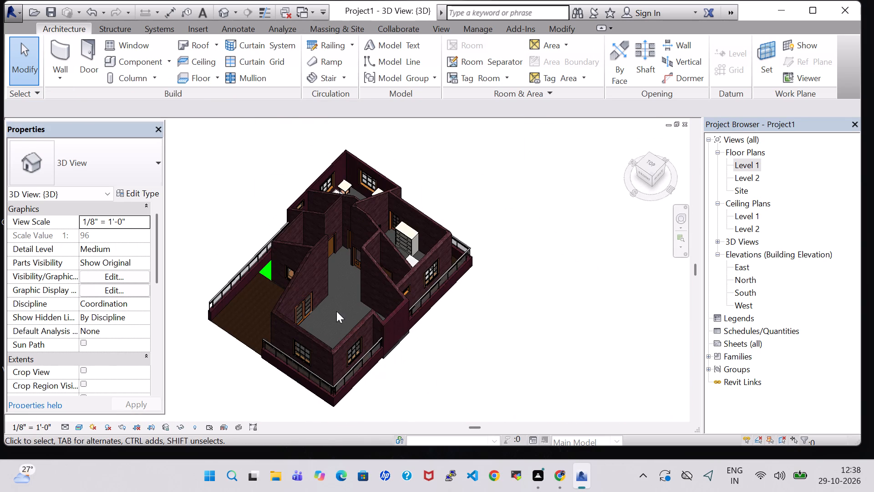
{"action": "middle_click_drag", "start_coordinate": [475, 337], "coordinate": [460, 323], "text": "shift"}
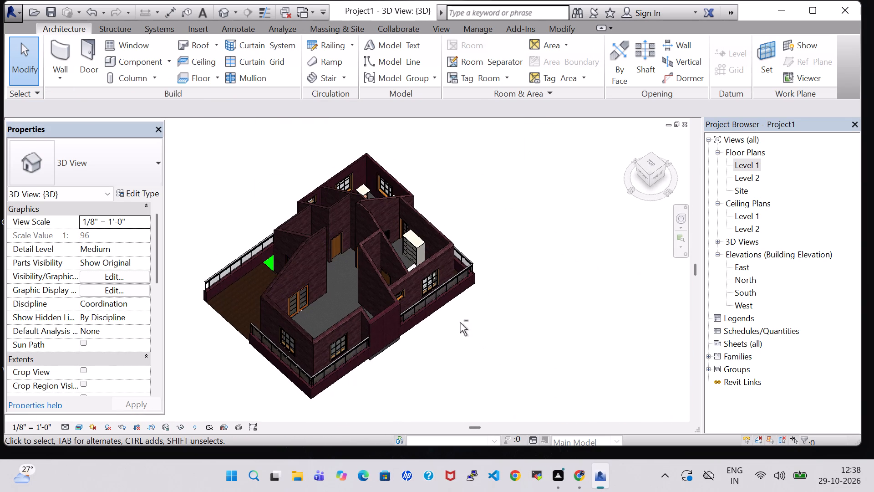
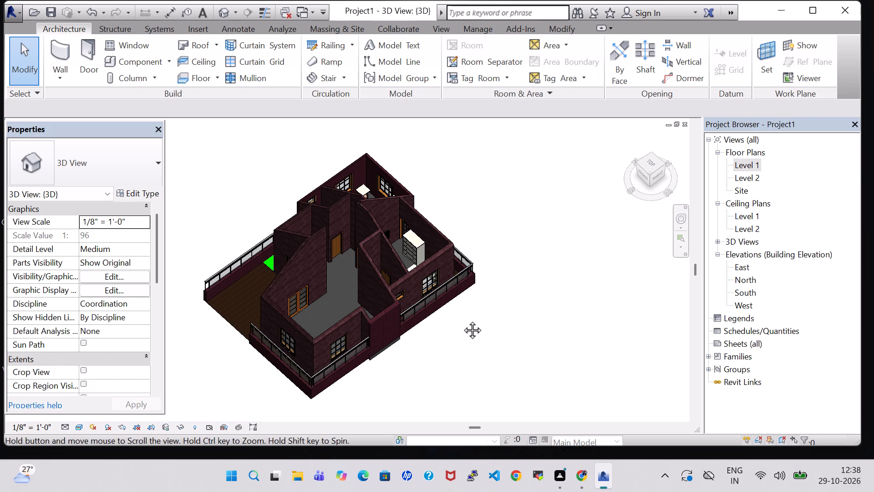
Examine the whole house in 3D, including the kitchen, bathrooms and furnished bedrooms, from several angles and from above.
{"action": "middle_click_drag", "start_coordinate": [395, 375], "coordinate": [429, 376], "text": "shift"}
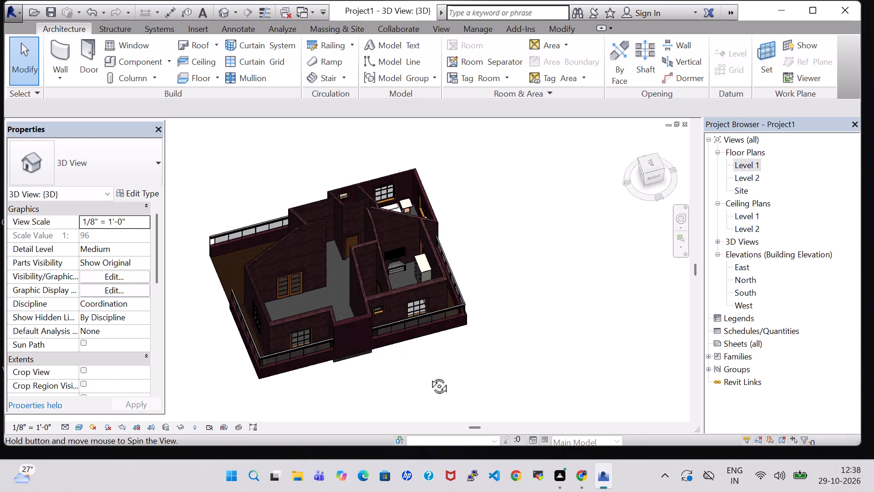
{"action": "middle_click_drag", "start_coordinate": [429, 376], "coordinate": [474, 369], "text": "shift"}
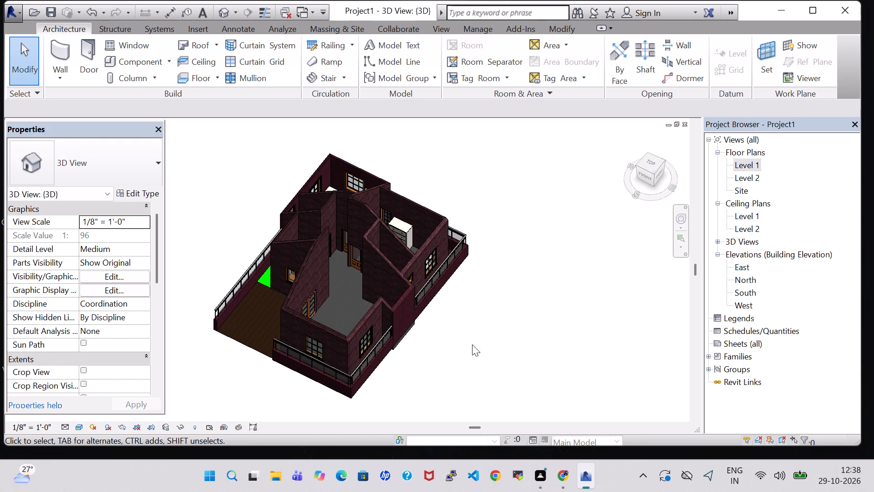
{"action": "middle_click_drag", "start_coordinate": [473, 341], "coordinate": [147, 395], "text": "shift"}
{"action": "scroll", "coordinate": [398, 264], "scroll_direction": "up", "scroll_amount": 4}
{"action": "middle_click_drag", "start_coordinate": [449, 345], "coordinate": [517, 364], "text": "shift"}
{"action": "scroll", "coordinate": [449, 345], "scroll_direction": "down", "scroll_amount": 1, "text": "shift"}
{"action": "middle_click_drag", "start_coordinate": [502, 270], "coordinate": [489, 353]}
{"action": "middle_click_drag", "start_coordinate": [489, 353], "coordinate": [532, 250]}
{"action": "middle_click_drag", "start_coordinate": [495, 259], "coordinate": [489, 328], "text": "shift"}
{"action": "middle_click_drag", "start_coordinate": [489, 328], "coordinate": [620, 287]}
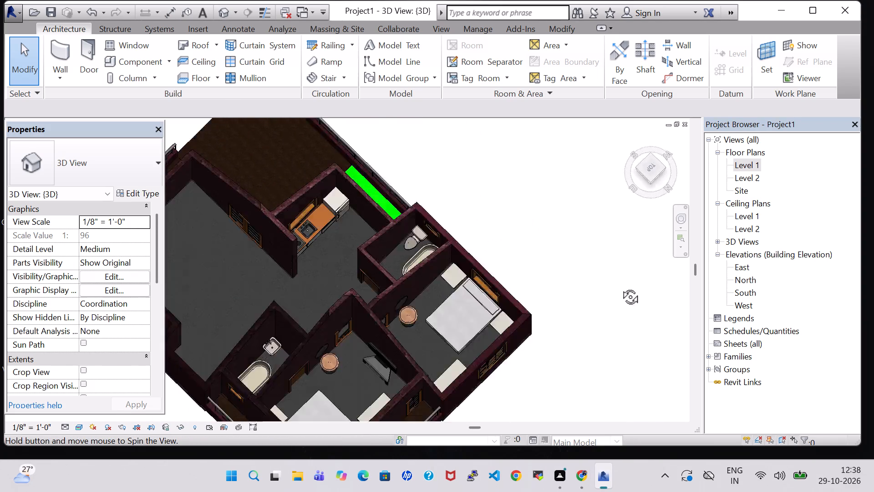
{"action": "middle_click_drag", "start_coordinate": [620, 287], "coordinate": [550, 307]}
{"action": "middle_click_drag", "start_coordinate": [518, 304], "coordinate": [485, 274], "text": "shift"}
{"action": "middle_click_drag", "start_coordinate": [468, 253], "coordinate": [437, 283], "text": "shift"}
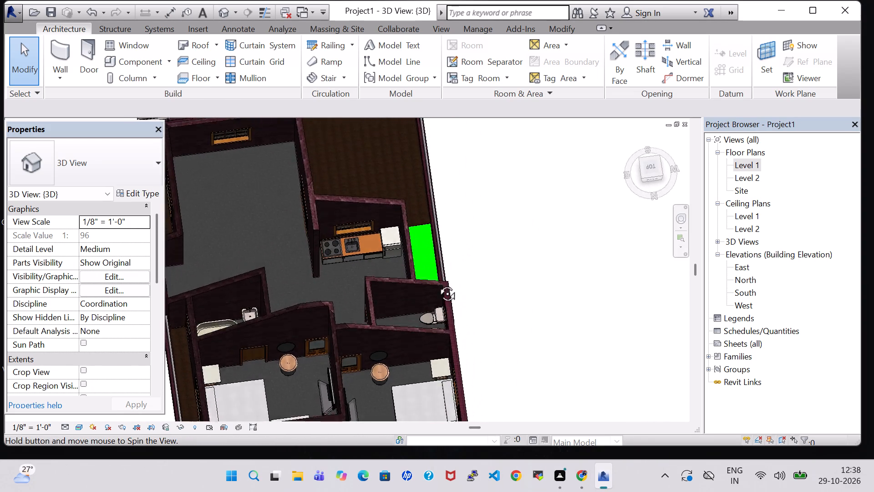
{"action": "middle_click_drag", "start_coordinate": [437, 283], "coordinate": [435, 327], "text": "shift"}
Open the Level 1 floor plan with the kitchen in view.
{"action": "double_click", "coordinate": [754, 160]}
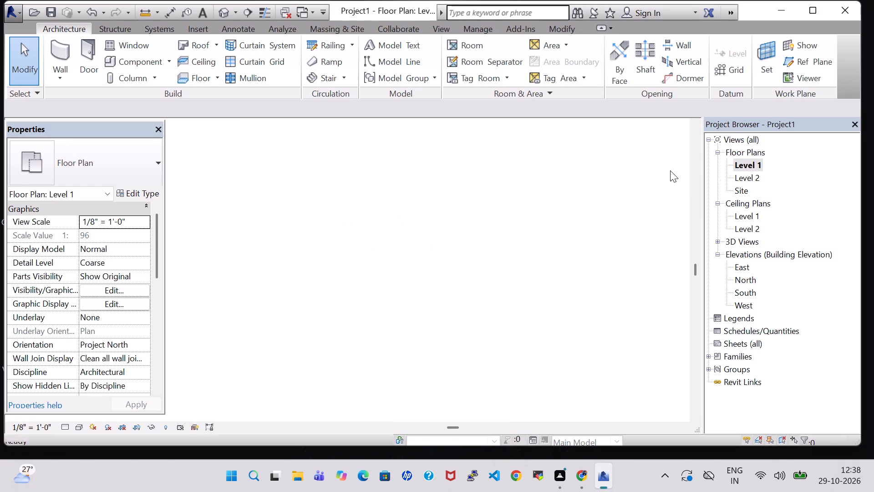
{"action": "scroll", "coordinate": [483, 181], "scroll_direction": "down", "scroll_amount": 3}
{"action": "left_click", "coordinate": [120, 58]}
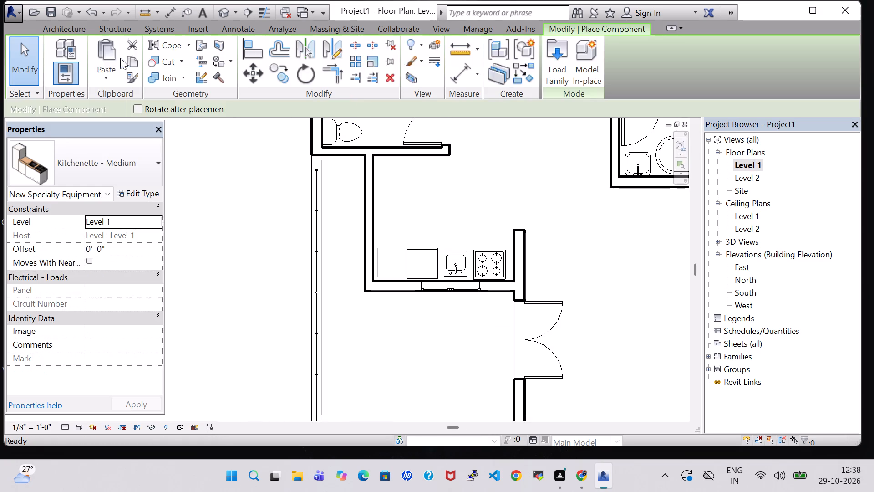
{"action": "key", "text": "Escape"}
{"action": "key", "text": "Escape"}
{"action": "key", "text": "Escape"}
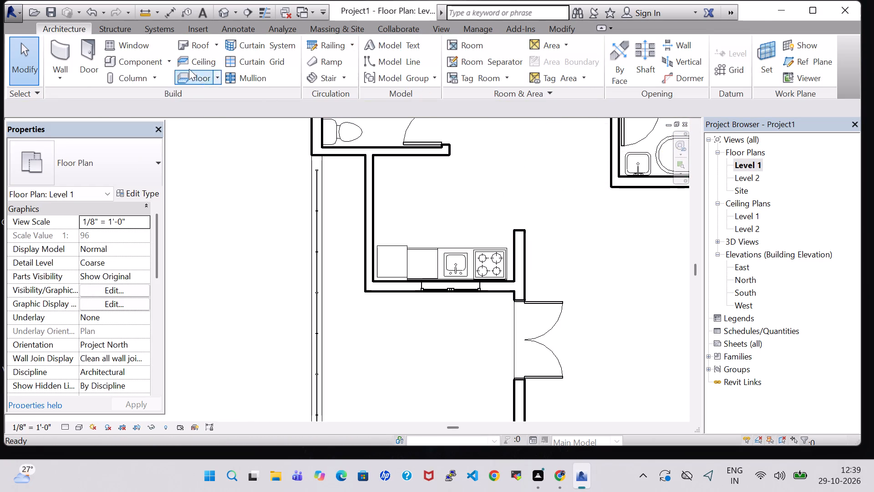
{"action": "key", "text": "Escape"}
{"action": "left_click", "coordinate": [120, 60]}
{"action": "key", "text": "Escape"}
Load the Table-Rectangular family from the US Imperial library's Furniture Tables folder for component placement.
{"action": "left_click", "coordinate": [145, 59]}
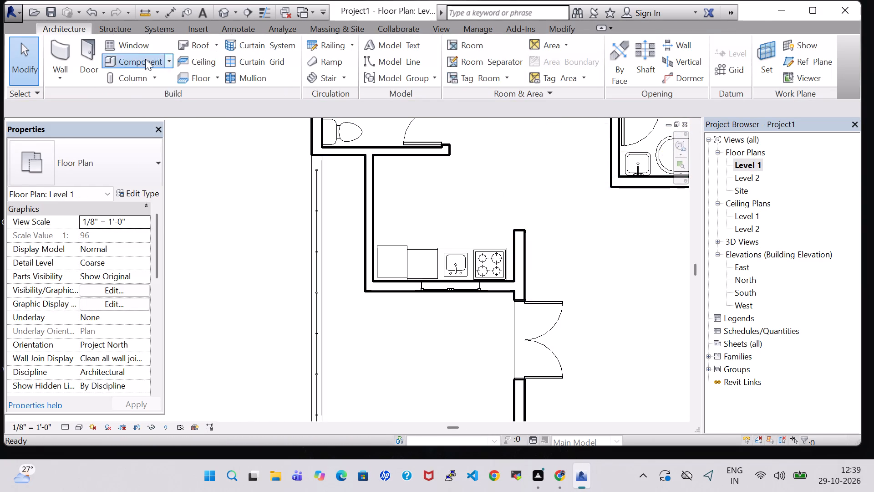
{"action": "left_click", "coordinate": [555, 64]}
{"action": "scroll", "coordinate": [468, 244], "scroll_direction": "down", "scroll_amount": 3}
{"action": "double_click", "coordinate": [340, 205]}
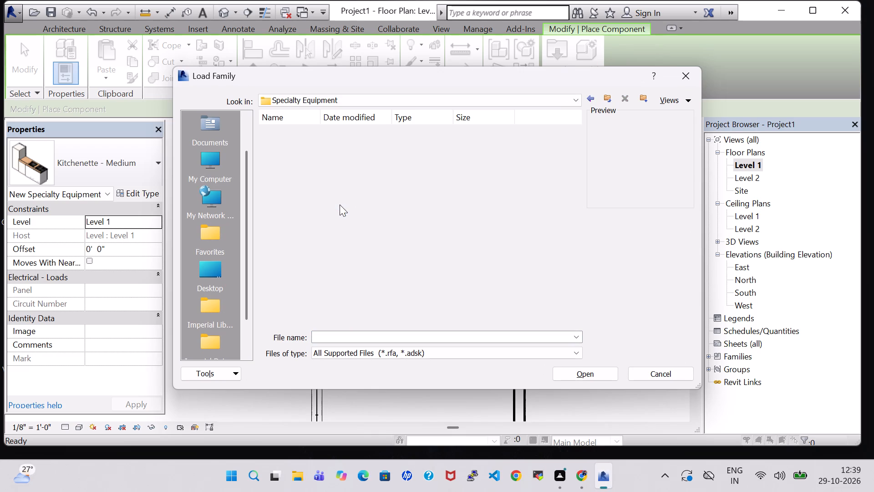
{"action": "double_click", "coordinate": [340, 157]}
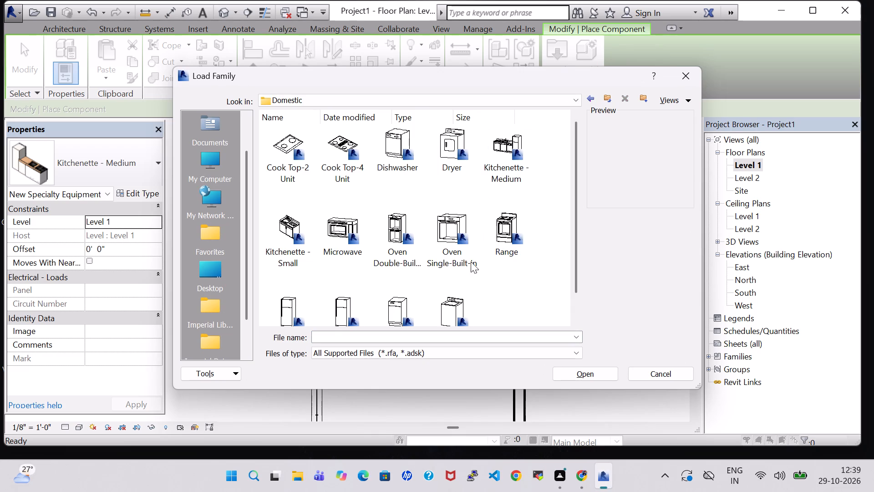
{"action": "scroll", "coordinate": [467, 266], "scroll_direction": "down", "scroll_amount": 1}
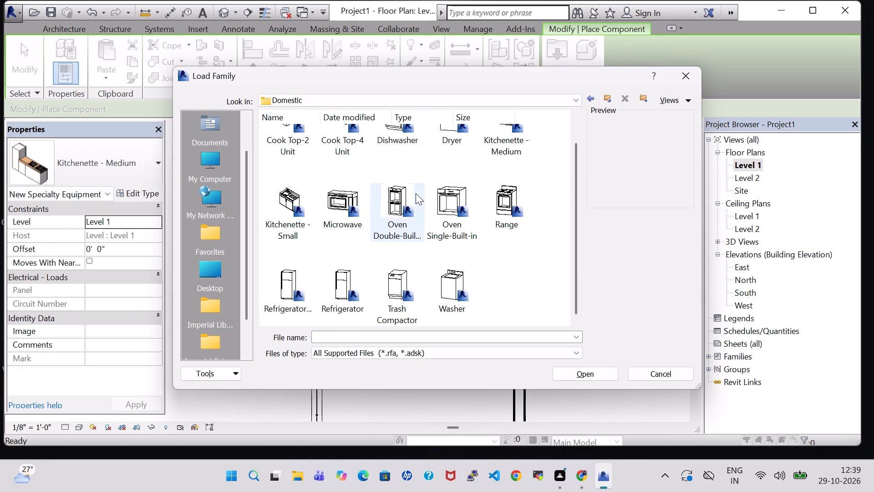
{"action": "scroll", "coordinate": [419, 209], "scroll_direction": "up", "scroll_amount": 1}
{"action": "left_click", "coordinate": [588, 99]}
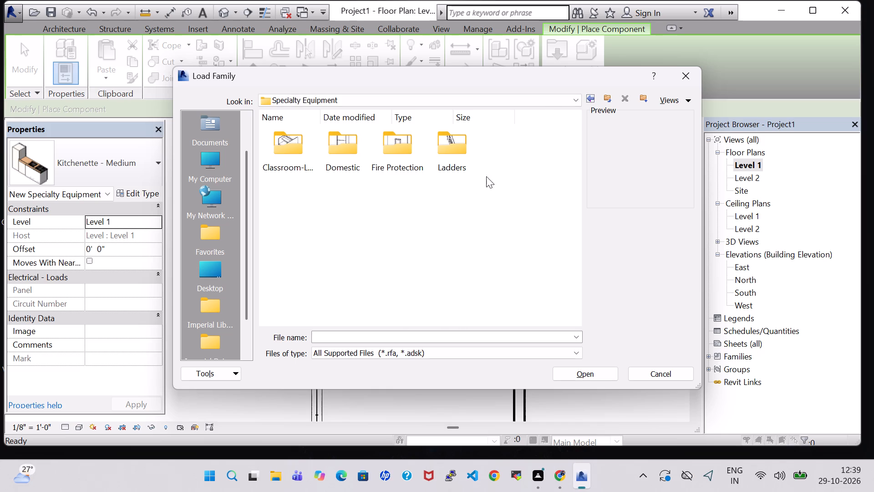
{"action": "left_click", "coordinate": [589, 95]}
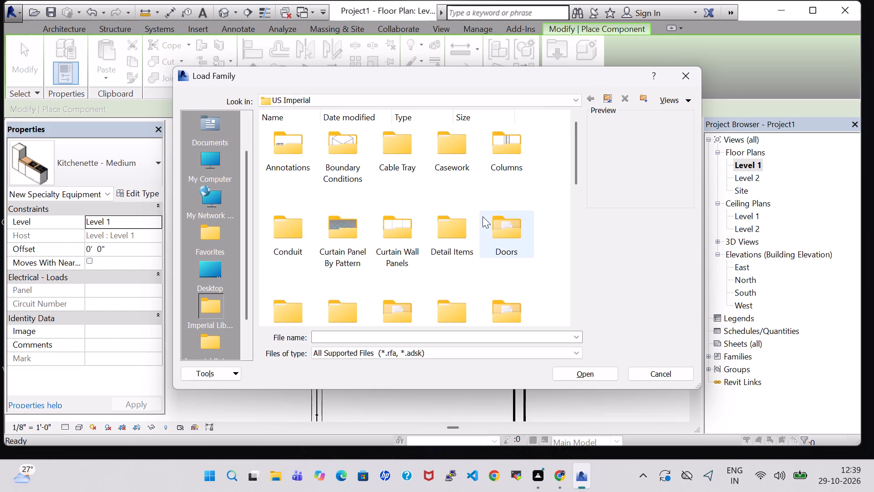
{"action": "scroll", "coordinate": [483, 216], "scroll_direction": "up", "scroll_amount": 1}
{"action": "scroll", "coordinate": [483, 216], "scroll_direction": "down", "scroll_amount": 1}
{"action": "double_click", "coordinate": [510, 186]}
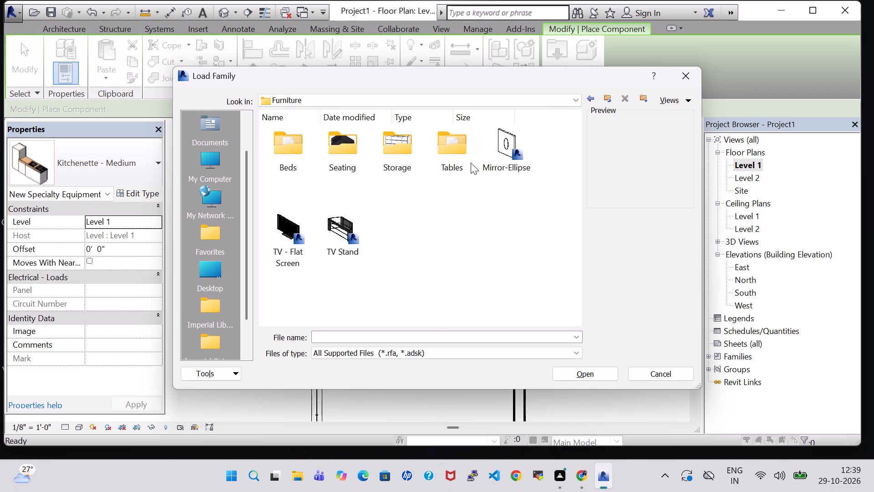
{"action": "double_click", "coordinate": [461, 159]}
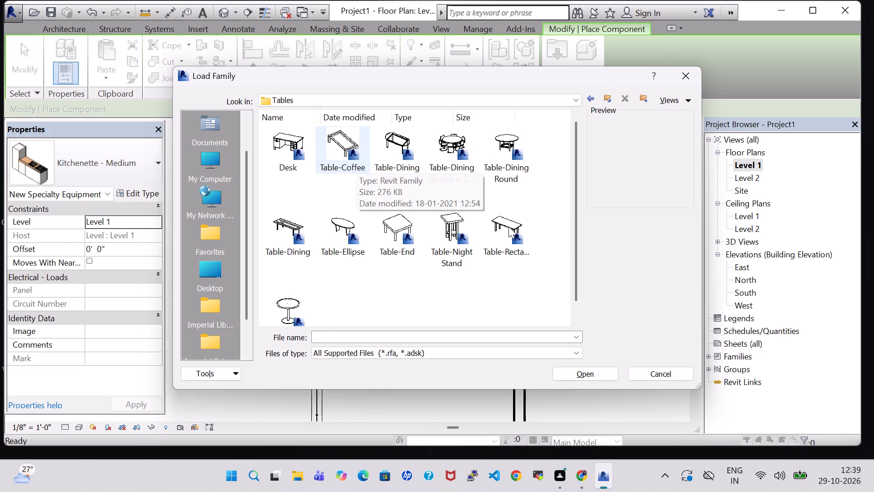
{"action": "left_click", "coordinate": [508, 226]}
{"action": "left_click", "coordinate": [591, 373]}
Place a 72" x 30" Table-Rectangular, rotated to run north-south, against the kitchen's west wall, just north of the kitchenette.
{"action": "scroll", "coordinate": [381, 194], "scroll_direction": "up", "scroll_amount": 3}
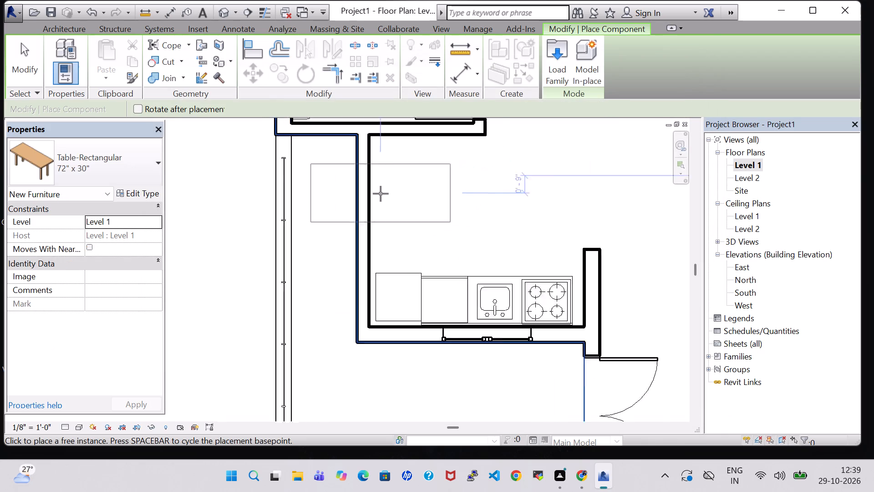
{"action": "scroll", "coordinate": [381, 194], "scroll_direction": "up", "scroll_amount": 1}
{"action": "key", "text": "space"}
{"action": "scroll", "coordinate": [419, 212], "scroll_direction": "down", "scroll_amount": 2}
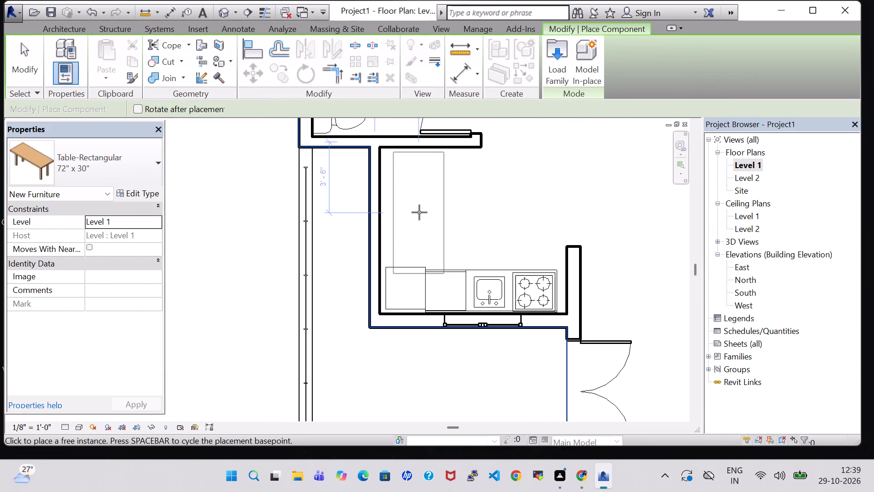
{"action": "middle_click_drag", "start_coordinate": [419, 212], "coordinate": [425, 293]}
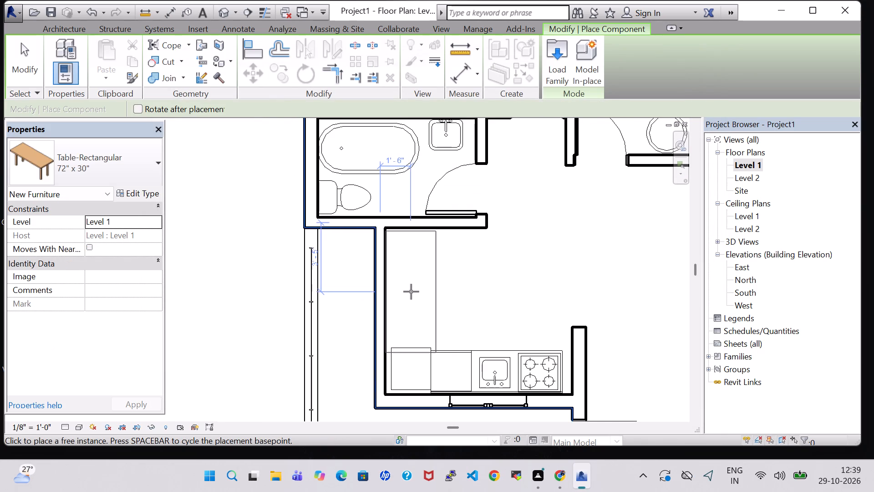
{"action": "left_click", "coordinate": [411, 292]}
{"action": "key", "text": "Escape"}
{"action": "key", "text": "Escape"}
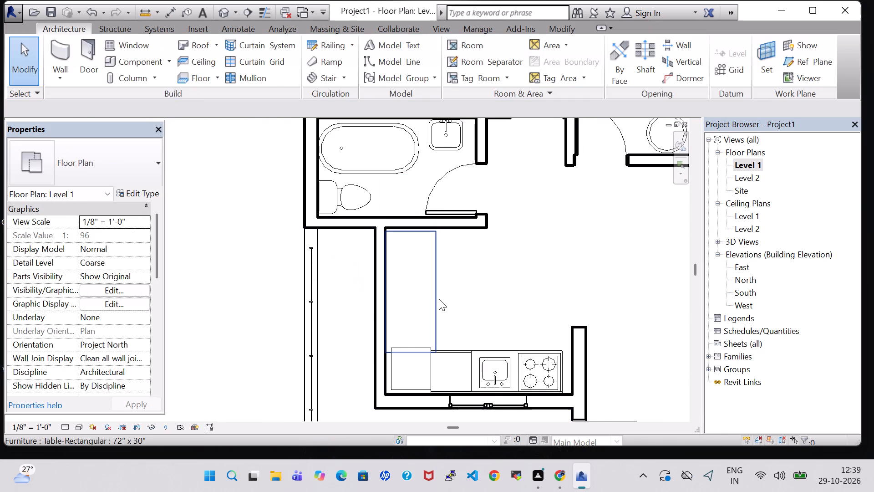
Edit the kitchen table's type dimensions to a length of 4' 0" and a width of 2' 0".
{"action": "left_click", "coordinate": [432, 298]}
{"action": "left_click", "coordinate": [131, 196]}
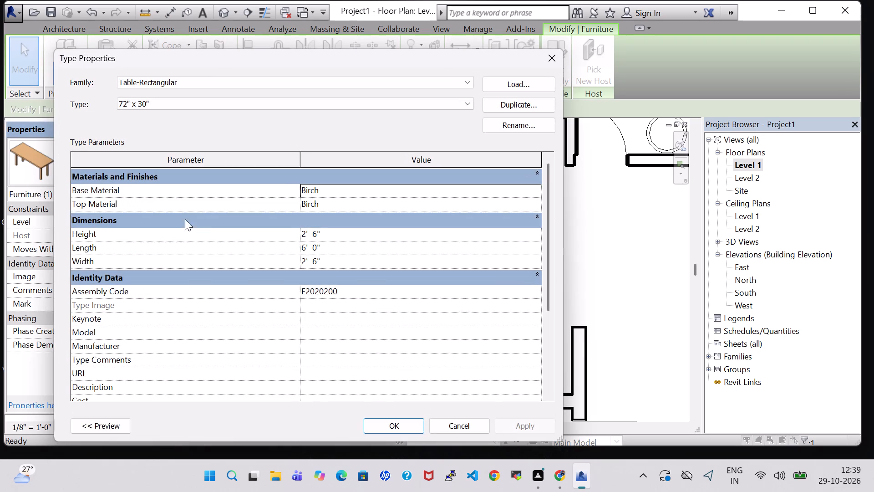
{"action": "left_click", "coordinate": [306, 249]}
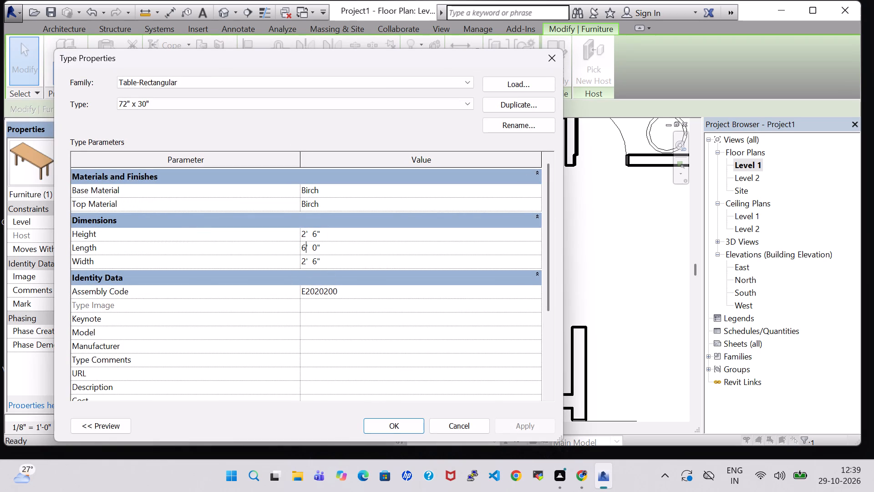
{"action": "key", "text": "BackSpace"}
{"action": "key", "text": "4"}
{"action": "left_click", "coordinate": [317, 258]}
{"action": "key", "text": "BackSpace"}
{"action": "key", "text": "0"}
{"action": "left_click", "coordinate": [531, 433]}
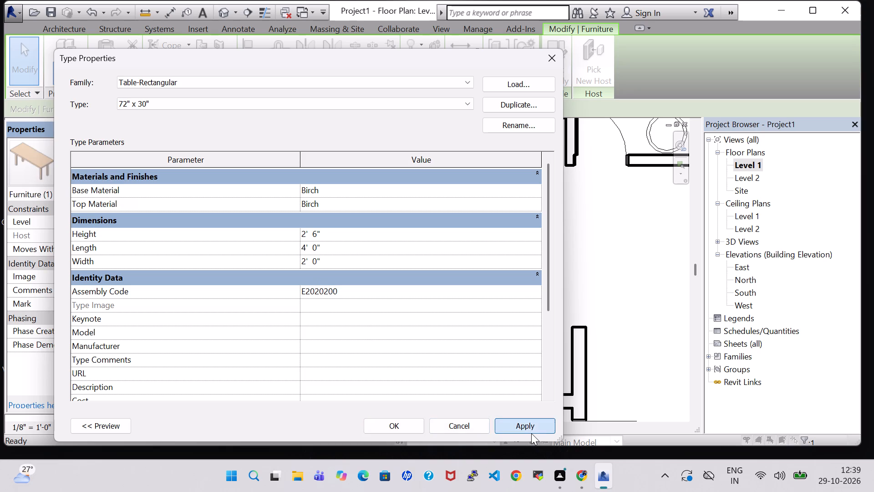
{"action": "left_click", "coordinate": [394, 422]}
{"action": "key", "text": "Left"}
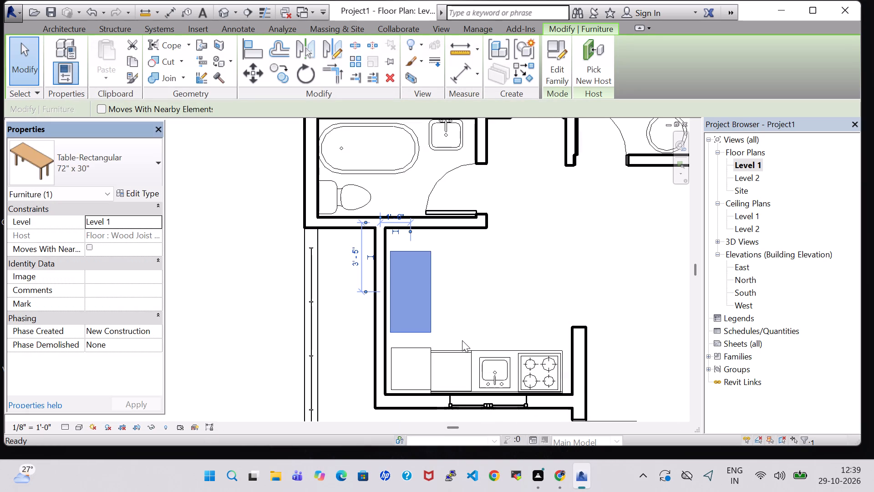
{"action": "left_click", "coordinate": [592, 278]}
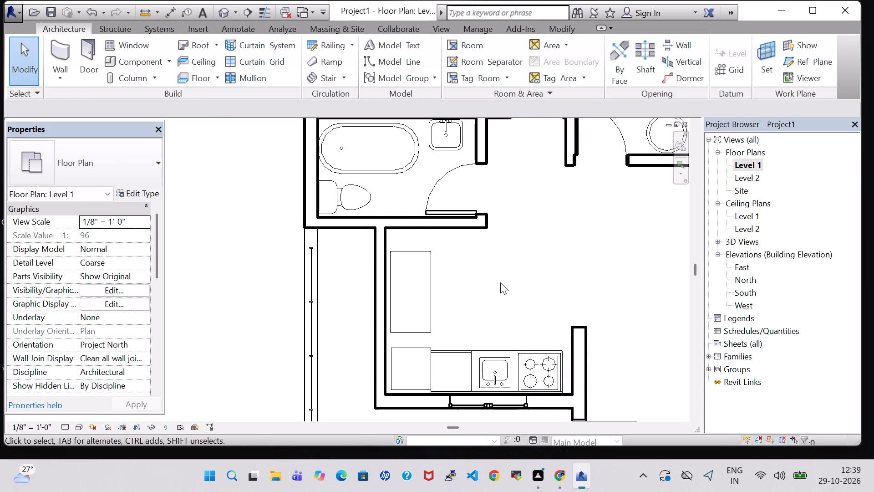
Nudge the rectangular table slightly west toward the kitchen wall and slightly north, away from the kitchenette.
{"action": "left_click", "coordinate": [430, 283]}
{"action": "key", "text": "Left"}
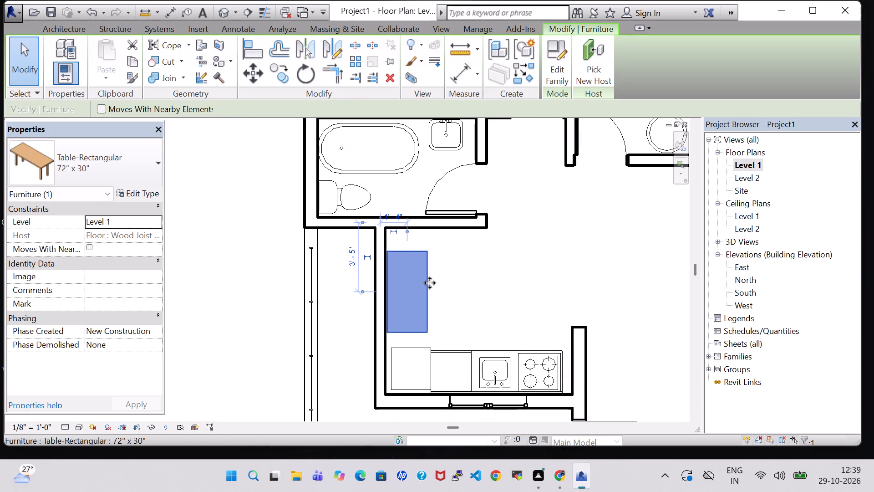
{"action": "key", "text": "Up"}
Set the kitchen table type's length to 5' 0".
{"action": "left_click", "coordinate": [142, 193]}
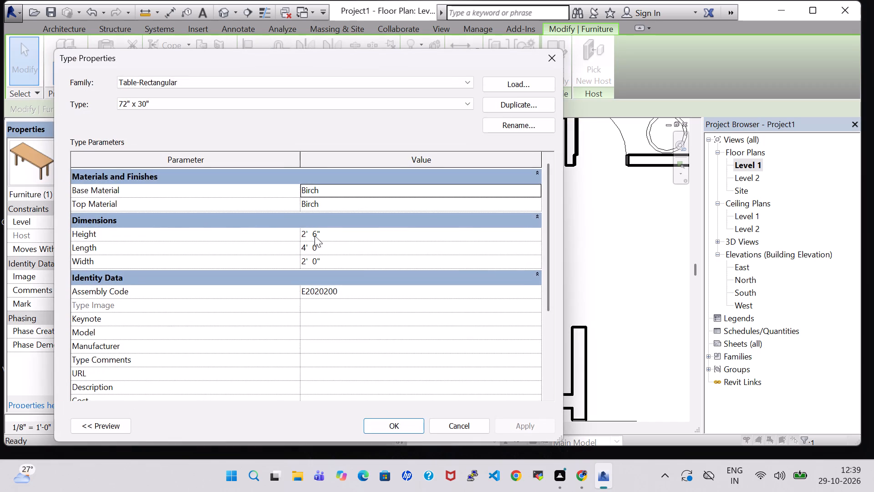
{"action": "left_click", "coordinate": [310, 246]}
{"action": "key", "text": "Left"}
{"action": "key", "text": "BackSpace"}
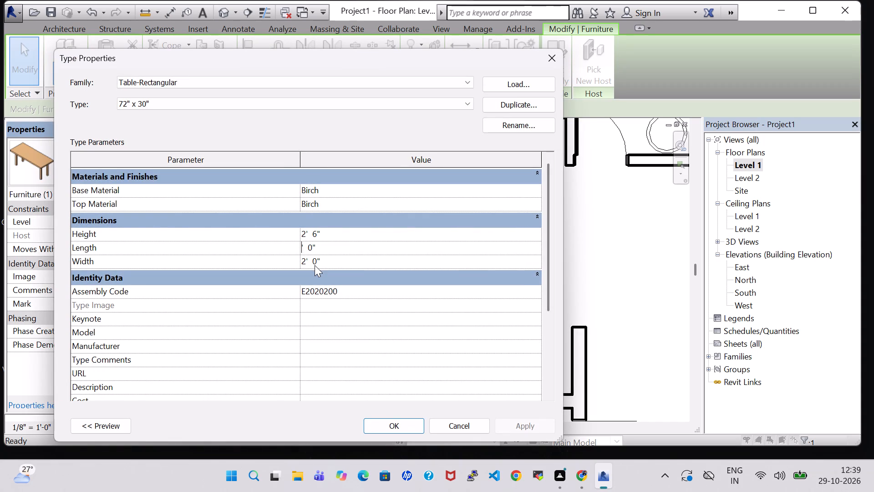
{"action": "key", "text": "5"}
{"action": "left_click", "coordinate": [527, 427]}
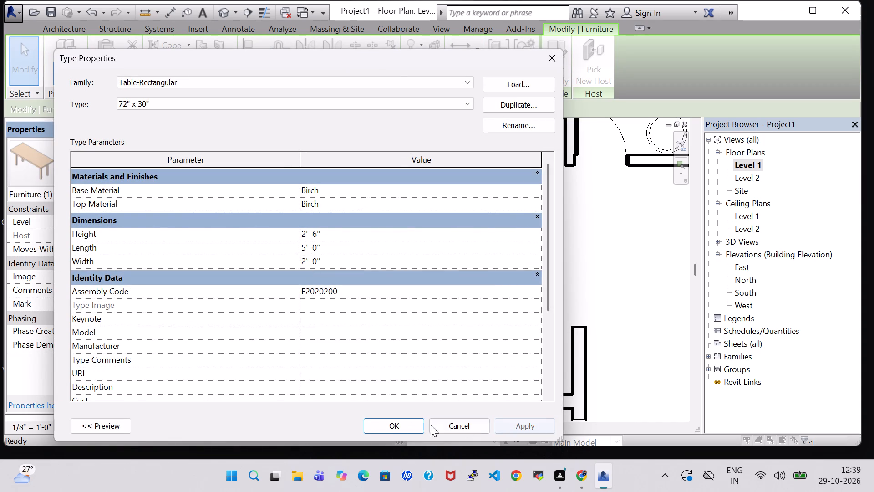
{"action": "left_click", "coordinate": [386, 421]}
{"action": "left_click", "coordinate": [531, 292]}
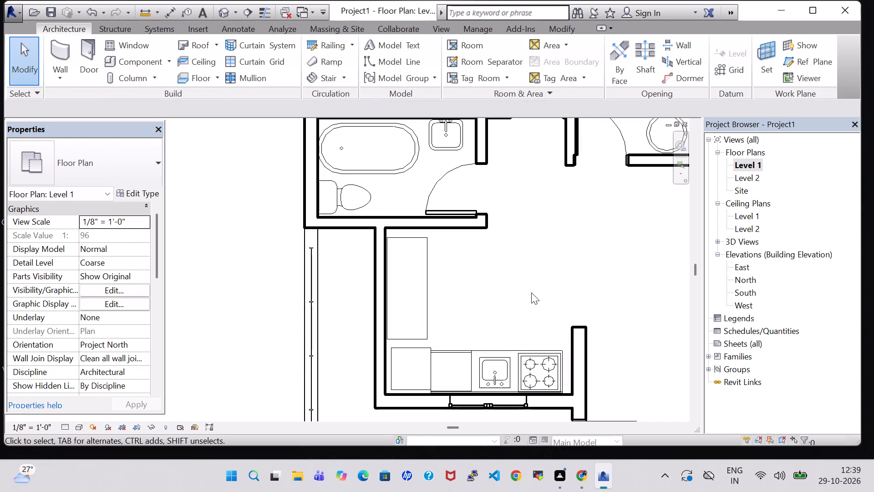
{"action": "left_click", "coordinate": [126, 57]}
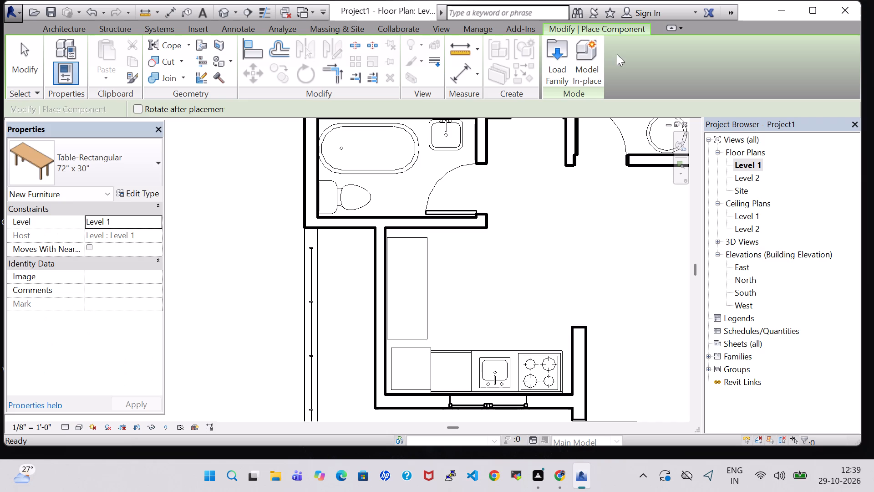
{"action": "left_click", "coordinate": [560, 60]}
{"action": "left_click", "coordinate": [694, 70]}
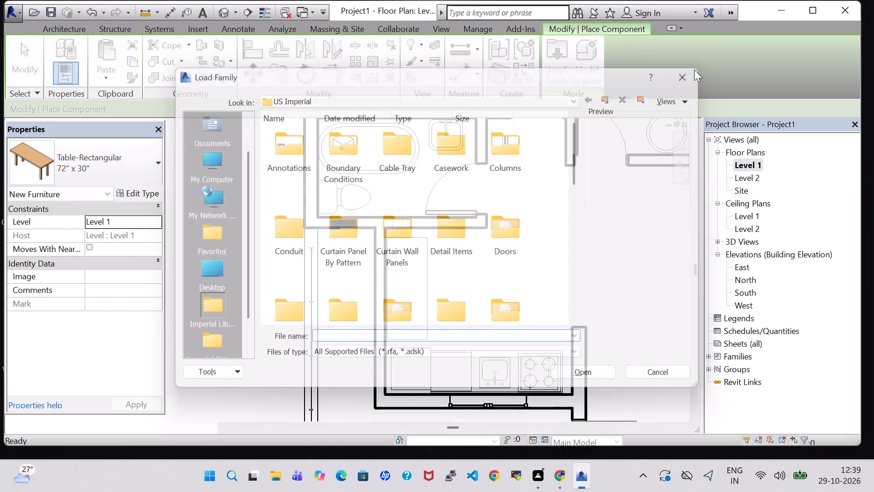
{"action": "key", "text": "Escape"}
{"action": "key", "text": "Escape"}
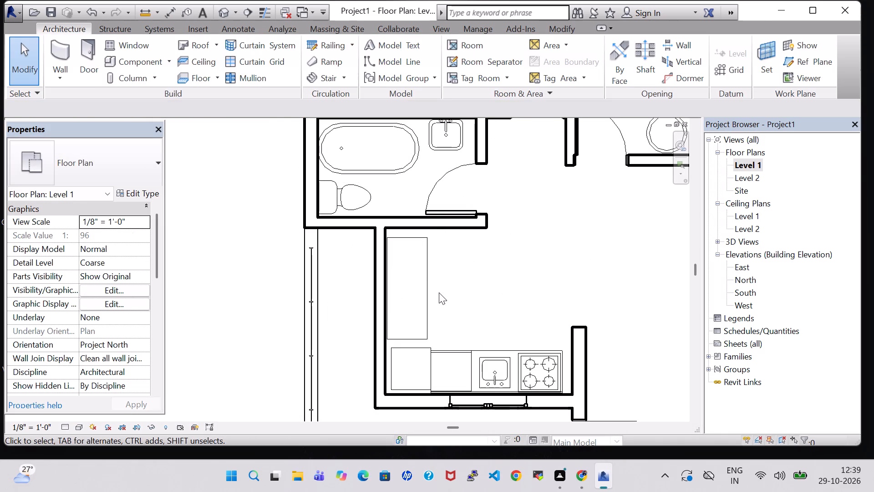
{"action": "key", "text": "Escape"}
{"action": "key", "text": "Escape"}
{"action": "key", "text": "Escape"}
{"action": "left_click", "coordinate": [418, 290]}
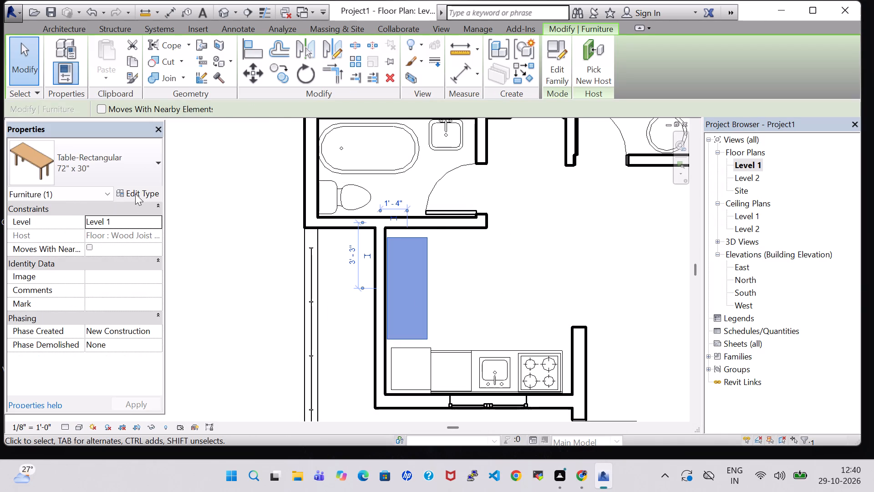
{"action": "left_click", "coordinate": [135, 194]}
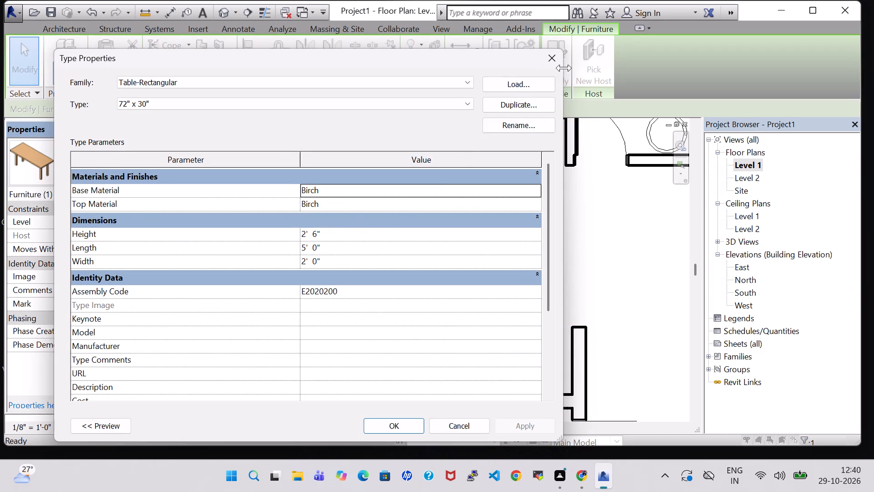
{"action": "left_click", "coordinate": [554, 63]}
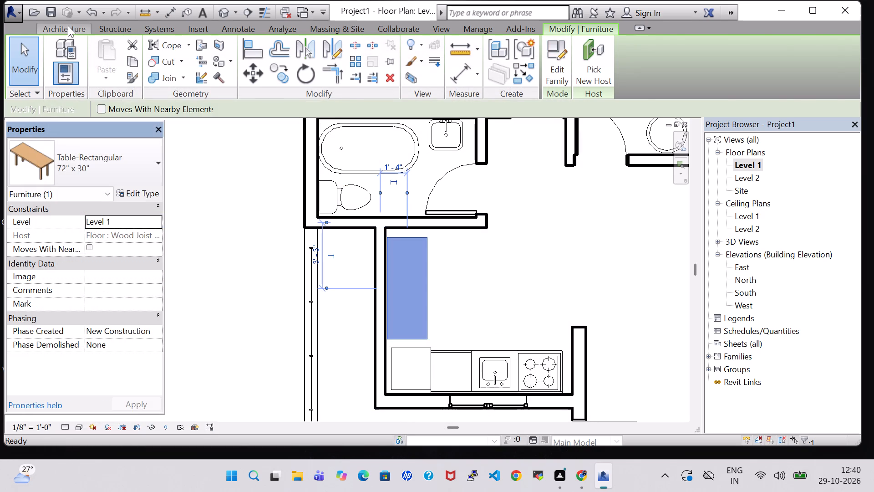
Load the Microwave family from the US Imperial library's Specialty Equipment, Domestic folder for component placement.
{"action": "left_click", "coordinate": [68, 26]}
{"action": "left_click", "coordinate": [121, 63]}
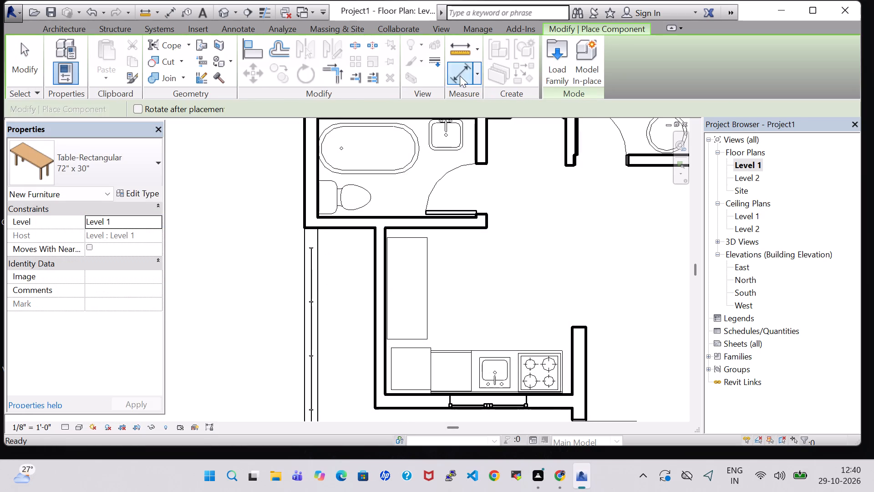
{"action": "left_click", "coordinate": [543, 77]}
{"action": "left_click", "coordinate": [554, 77]}
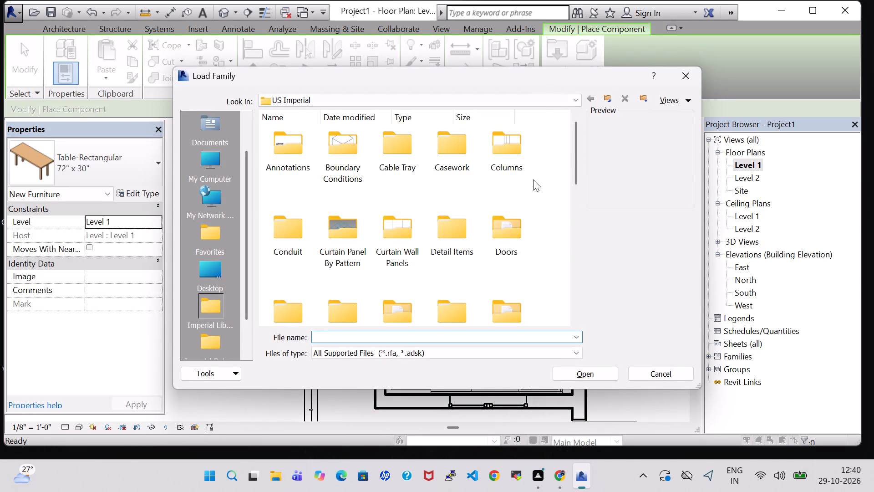
{"action": "scroll", "coordinate": [533, 179], "scroll_direction": "down", "scroll_amount": 2}
{"action": "scroll", "coordinate": [523, 194], "scroll_direction": "up", "scroll_amount": 1}
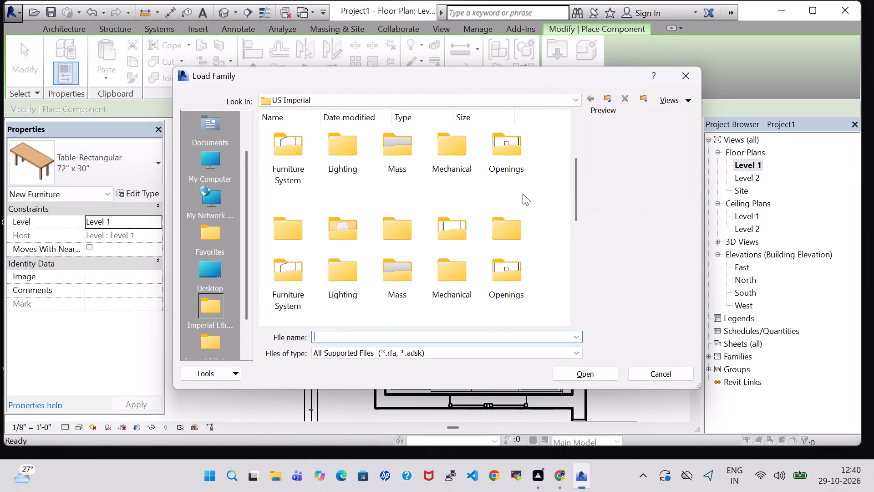
{"action": "scroll", "coordinate": [523, 194], "scroll_direction": "up", "scroll_amount": 1}
{"action": "scroll", "coordinate": [522, 214], "scroll_direction": "down", "scroll_amount": 1}
{"action": "left_click", "coordinate": [513, 202]}
{"action": "scroll", "coordinate": [394, 230], "scroll_direction": "down", "scroll_amount": 2}
{"action": "double_click", "coordinate": [337, 203]}
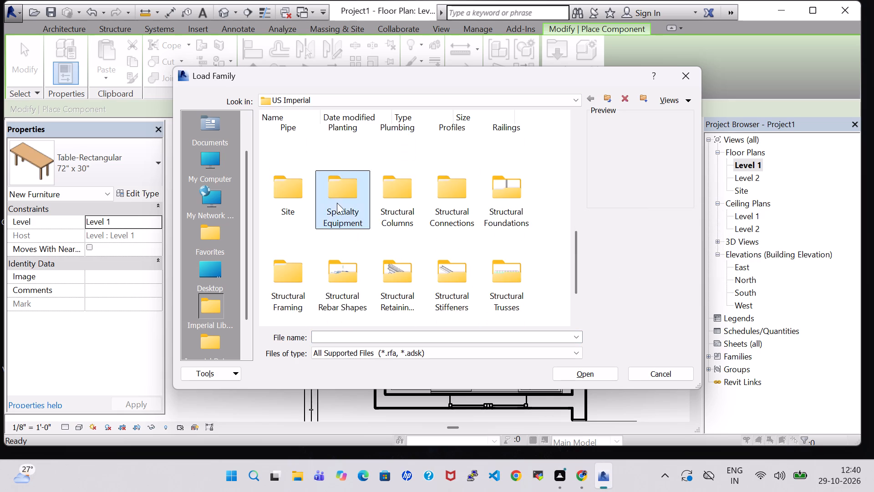
{"action": "double_click", "coordinate": [330, 162]}
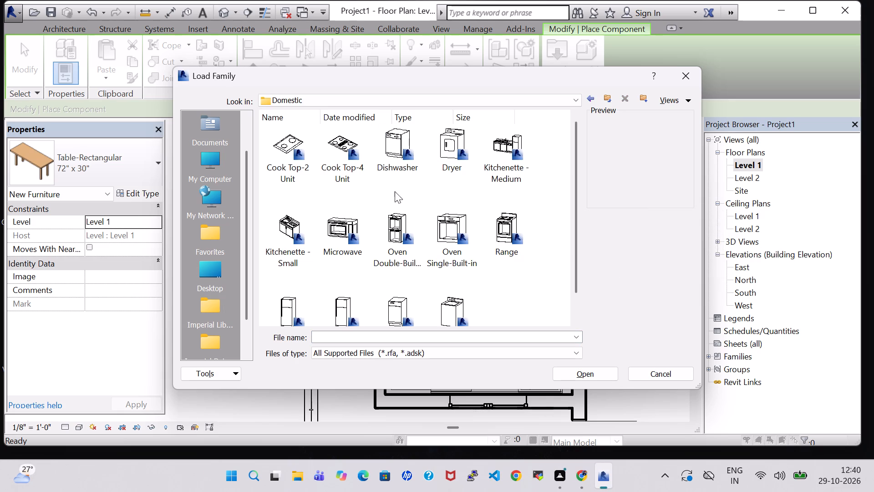
{"action": "left_click", "coordinate": [322, 227]}
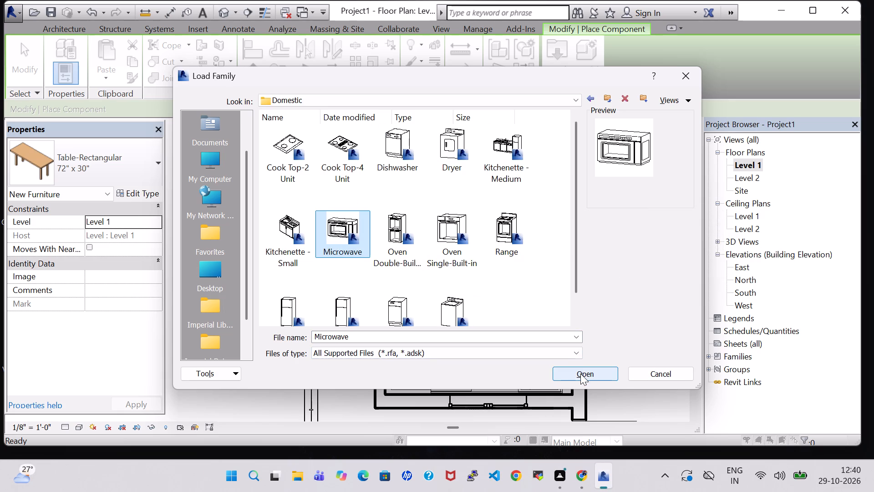
{"action": "left_click", "coordinate": [580, 374]}
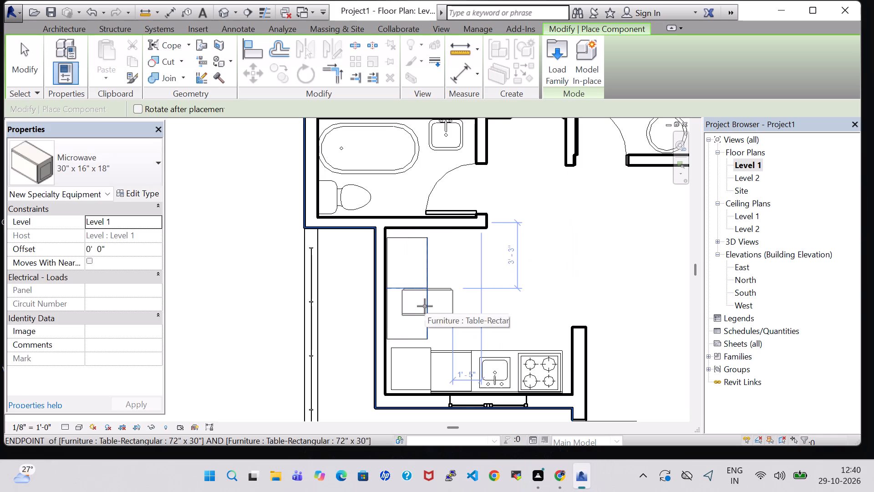
Place the 30" x 16" x 18" Microwave, rotated to run north-south, on the southern half of the kitchen table.
{"action": "key", "text": "space"}
{"action": "key", "text": "space"}
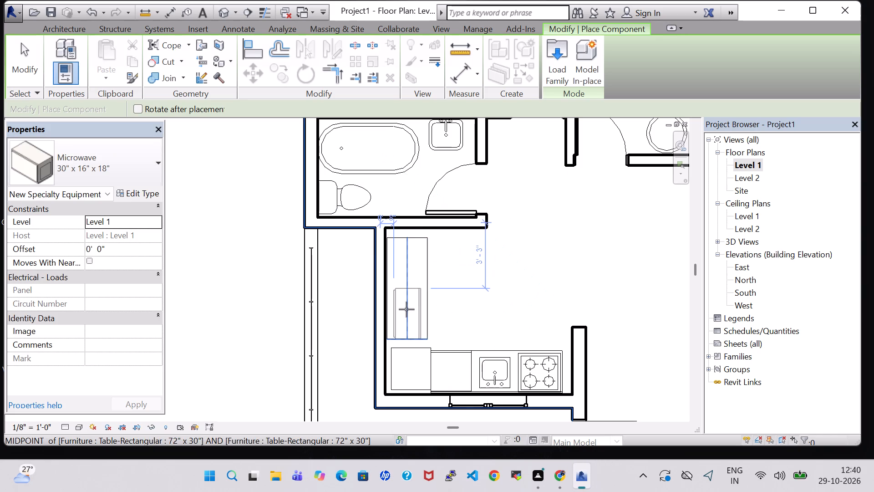
{"action": "left_click", "coordinate": [405, 309]}
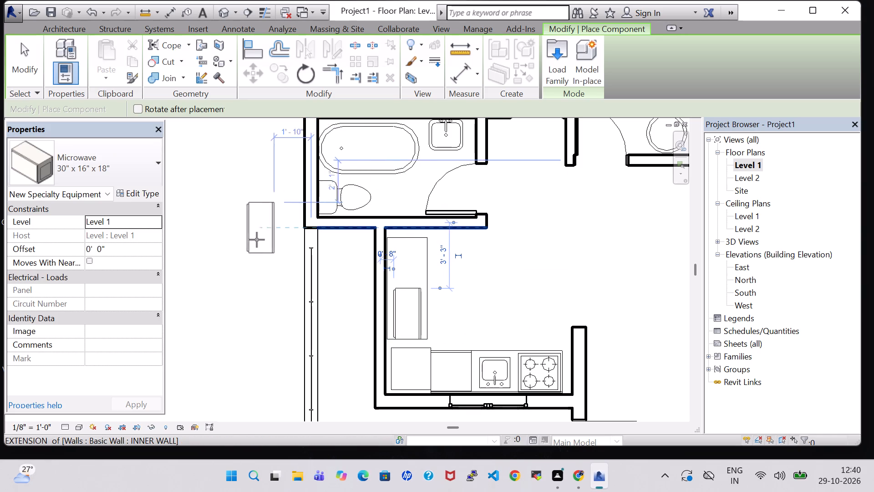
{"action": "key", "text": "Escape"}
{"action": "key", "text": "Escape"}
{"action": "key", "text": "Escape"}
{"action": "left_click", "coordinate": [420, 288]}
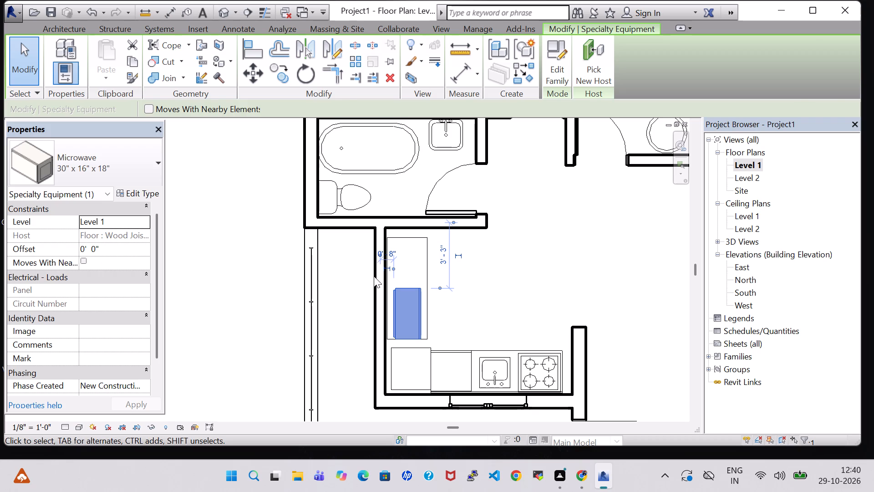
{"action": "left_click", "coordinate": [536, 263]}
Load the Oven Double-Built-in family from the Specialty Equipment, Domestic folder for component placement.
{"action": "left_click", "coordinate": [142, 58]}
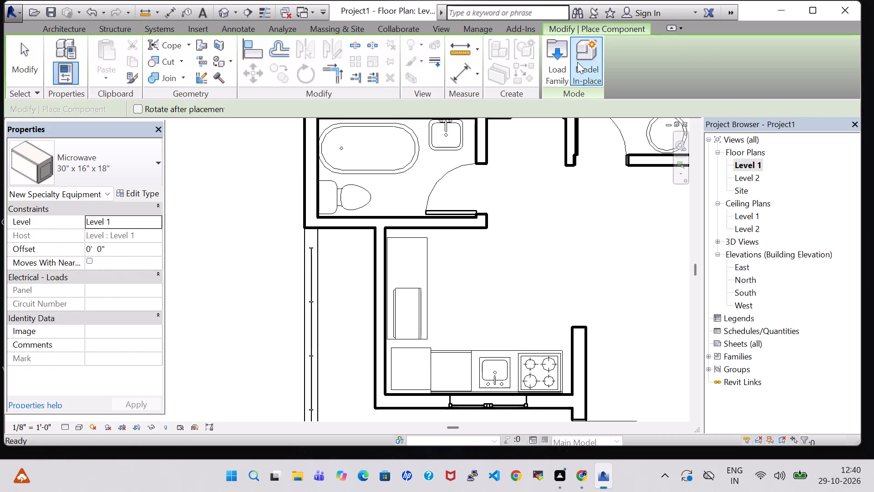
{"action": "left_click", "coordinate": [560, 66]}
{"action": "scroll", "coordinate": [504, 208], "scroll_direction": "down", "scroll_amount": 1}
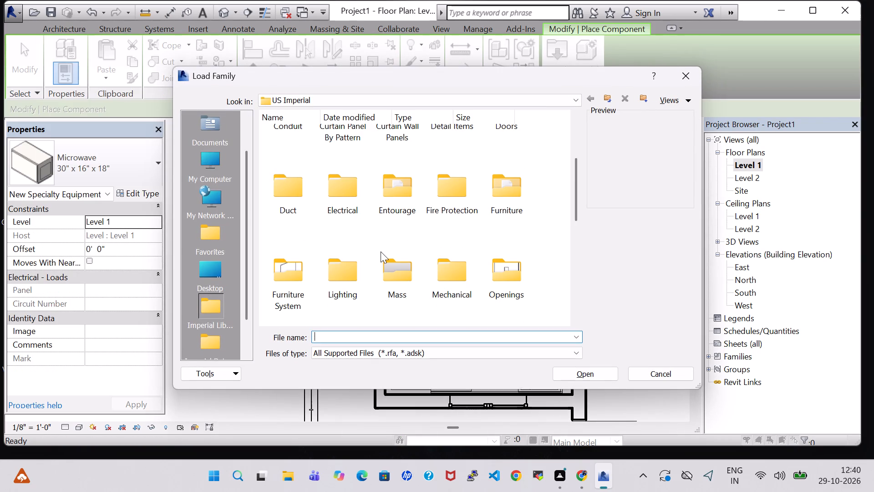
{"action": "scroll", "coordinate": [381, 251], "scroll_direction": "down", "scroll_amount": 3}
{"action": "double_click", "coordinate": [346, 149]}
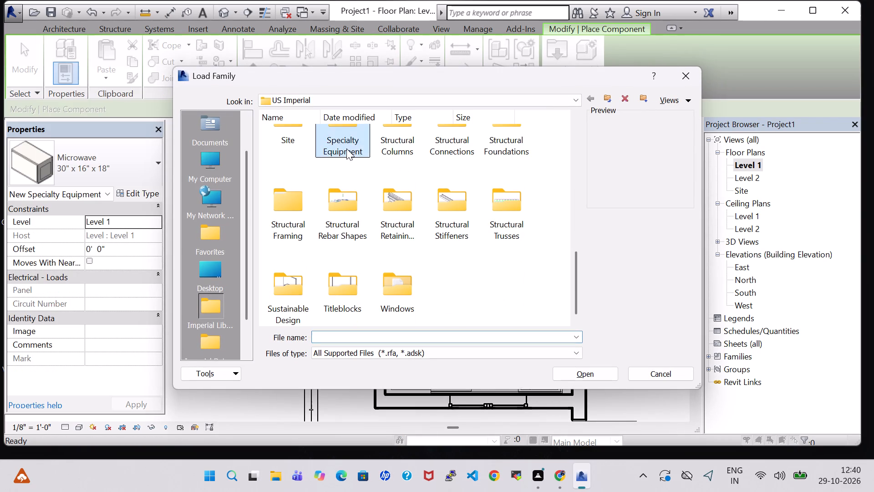
{"action": "double_click", "coordinate": [353, 155]}
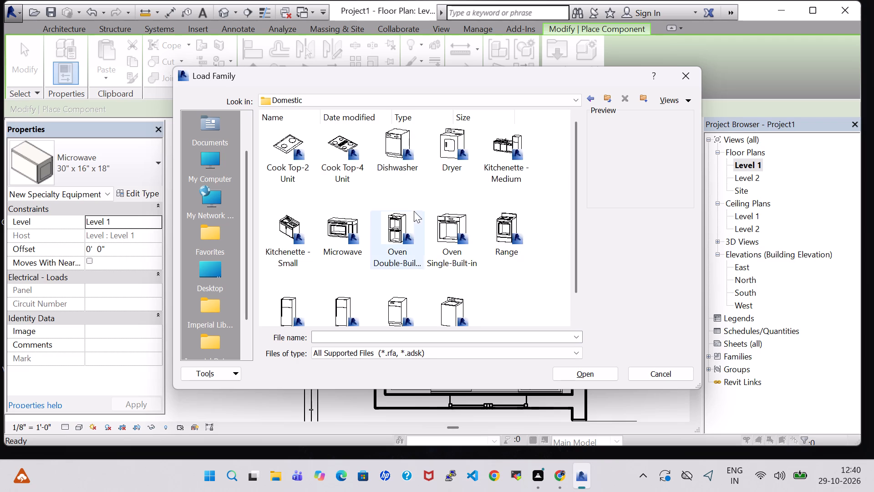
{"action": "left_click", "coordinate": [399, 218]}
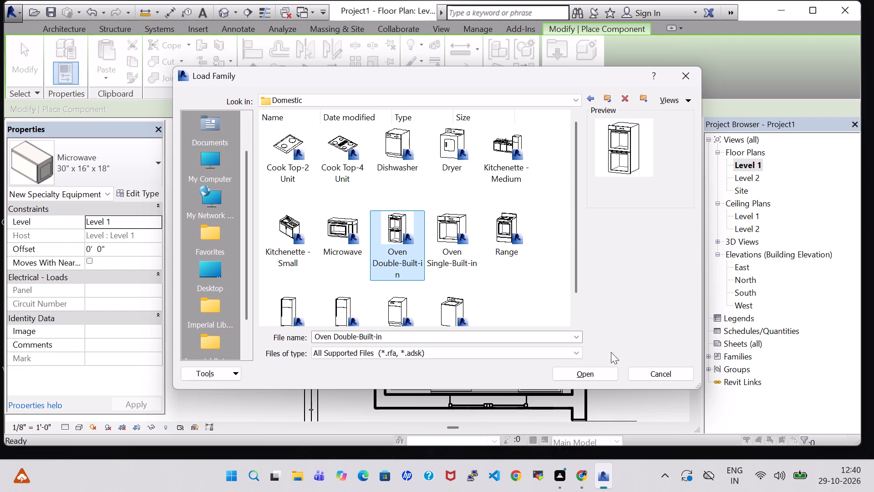
{"action": "left_click", "coordinate": [604, 374]}
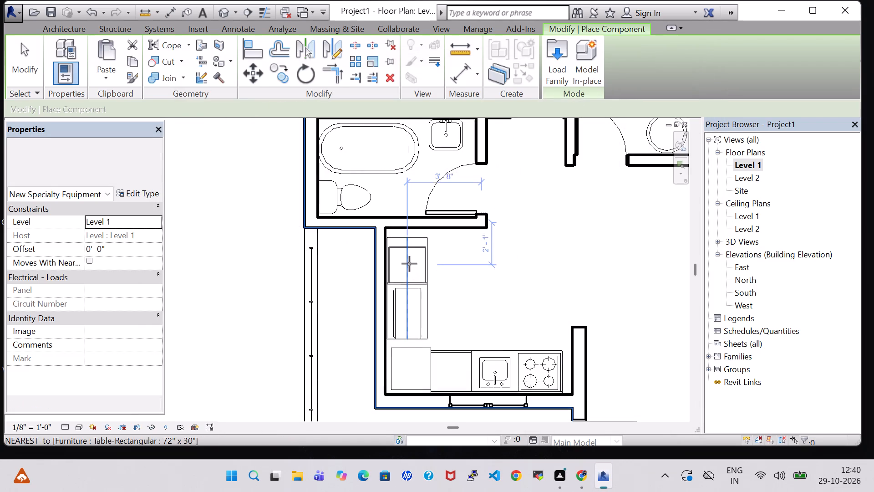
Place the Oven Double-Built-in, rotated to face east, on the kitchen table's northern half, about 2' 0" from the north wall.
{"action": "key", "text": "space"}
{"action": "left_click", "coordinate": [409, 264]}
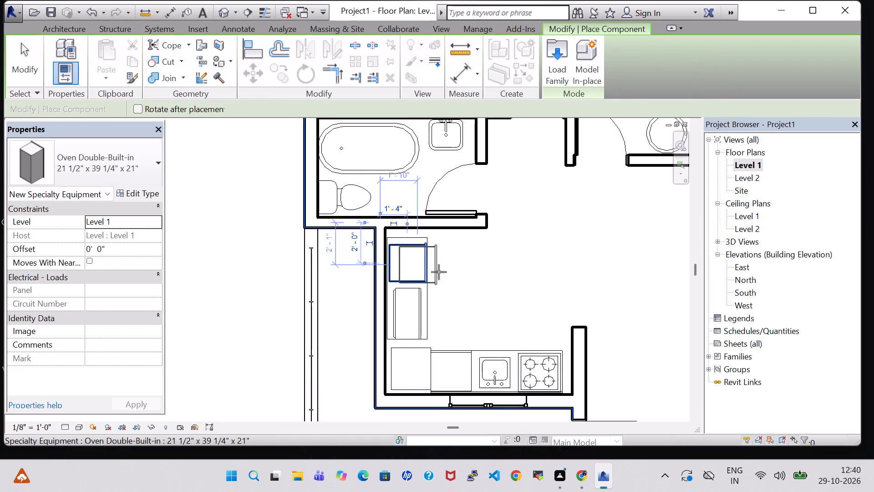
{"action": "key", "text": "Escape"}
{"action": "key", "text": "Escape"}
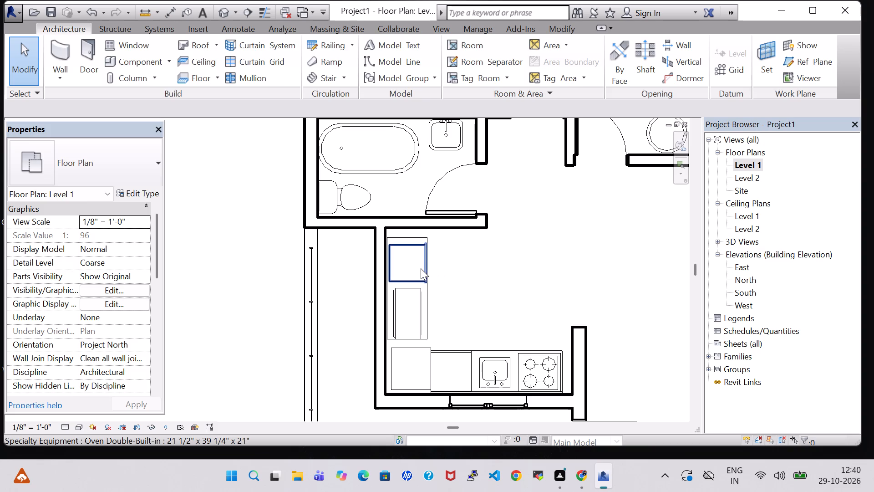
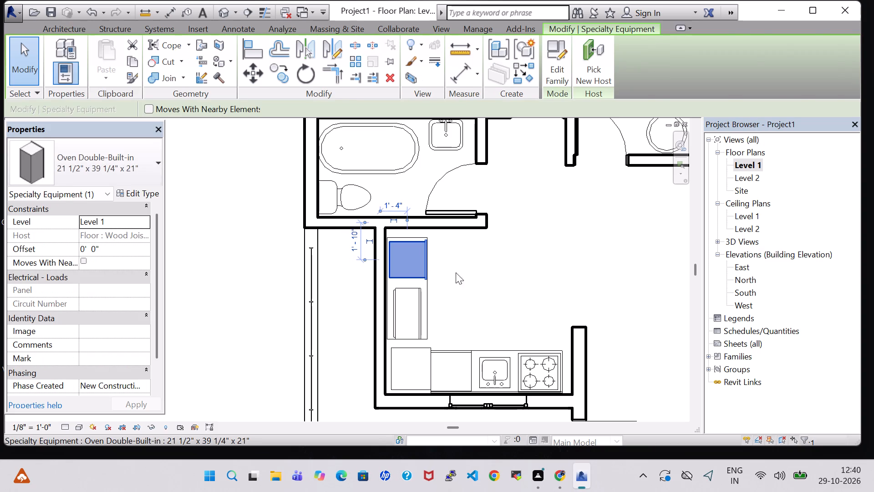
Open the 3D view and examine the oven and microwave placed on the kitchen table from several angles.
{"action": "left_click", "coordinate": [473, 277]}
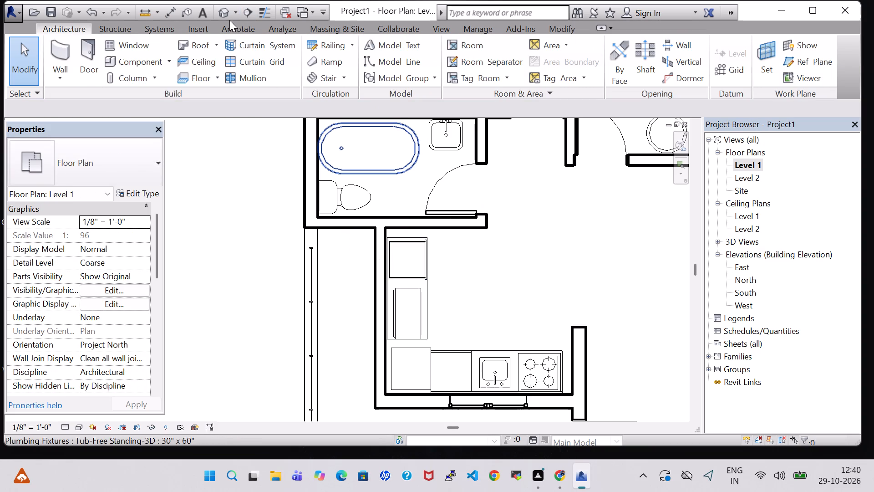
{"action": "left_click", "coordinate": [226, 15]}
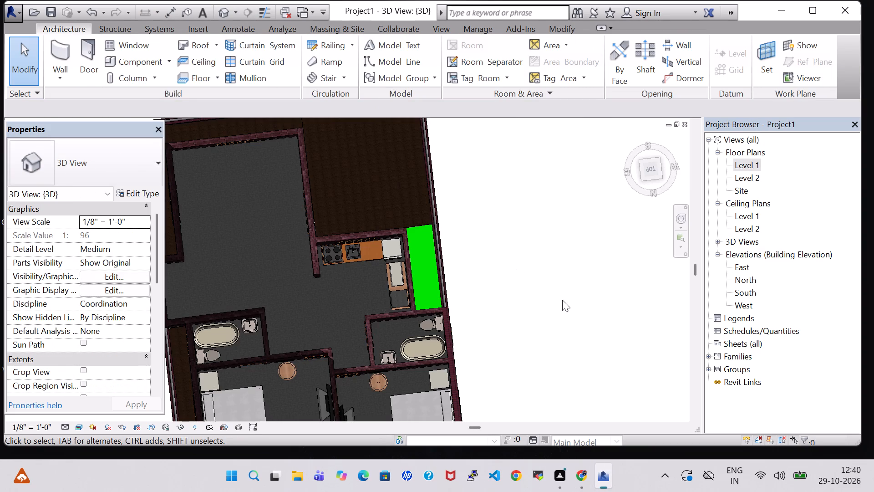
{"action": "middle_click_drag", "start_coordinate": [562, 300], "coordinate": [540, 304], "text": "shift"}
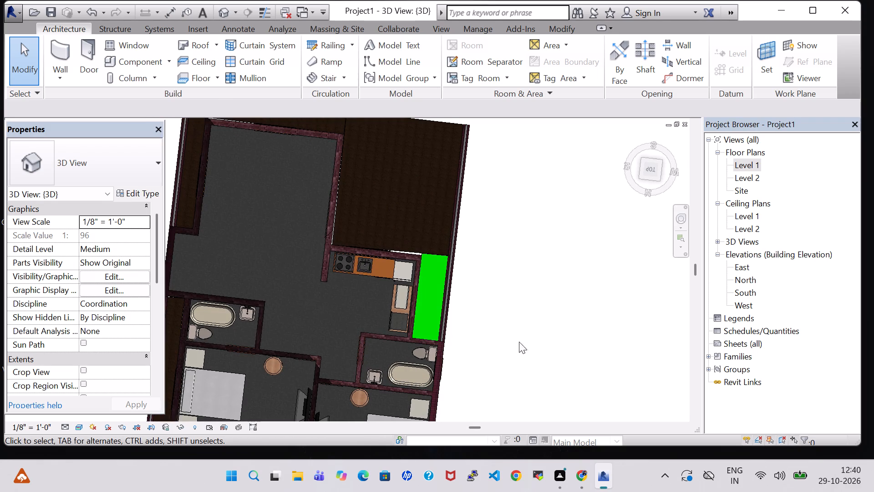
{"action": "middle_click_drag", "start_coordinate": [497, 345], "coordinate": [578, 220]}
{"action": "middle_click_drag", "start_coordinate": [491, 211], "coordinate": [604, 248]}
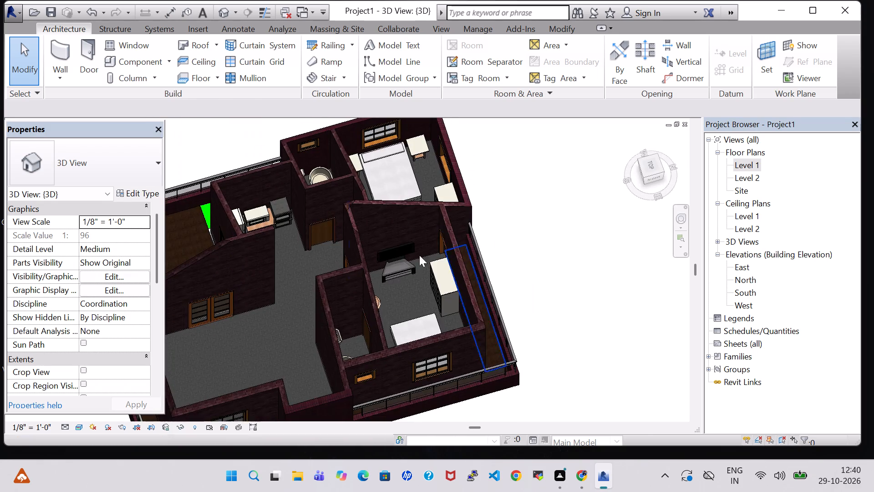
{"action": "scroll", "coordinate": [289, 249], "scroll_direction": "up", "scroll_amount": 5}
{"action": "middle_click_drag", "start_coordinate": [289, 249], "coordinate": [259, 267]}
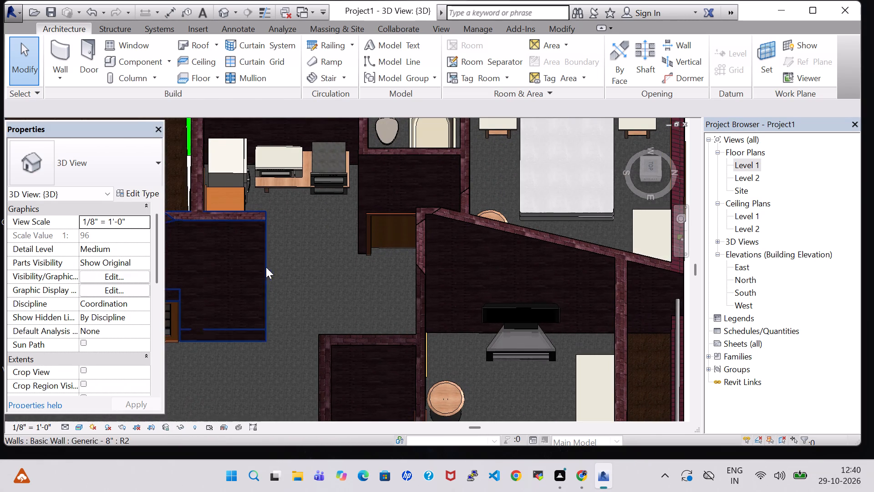
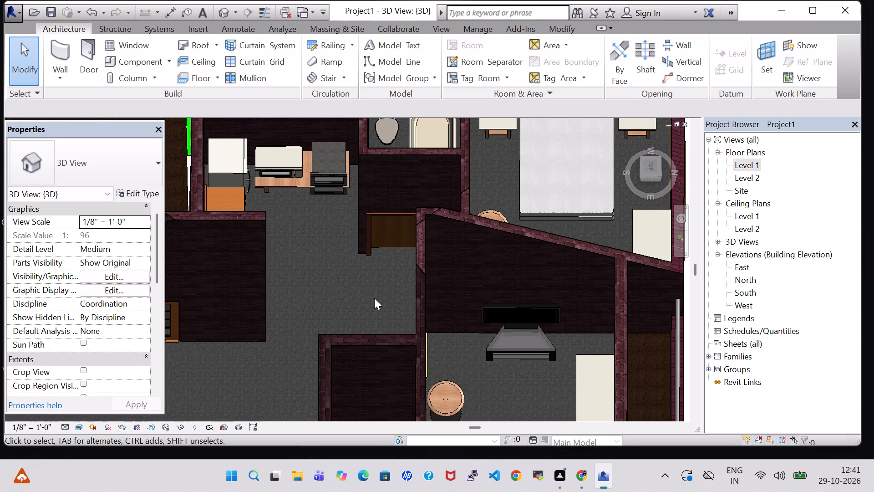
Delete the built-in double oven from the kitchen table.
{"action": "middle_click_drag", "start_coordinate": [374, 298], "coordinate": [374, 237], "text": "shift"}
{"action": "middle_click", "coordinate": [374, 233], "text": "shift"}
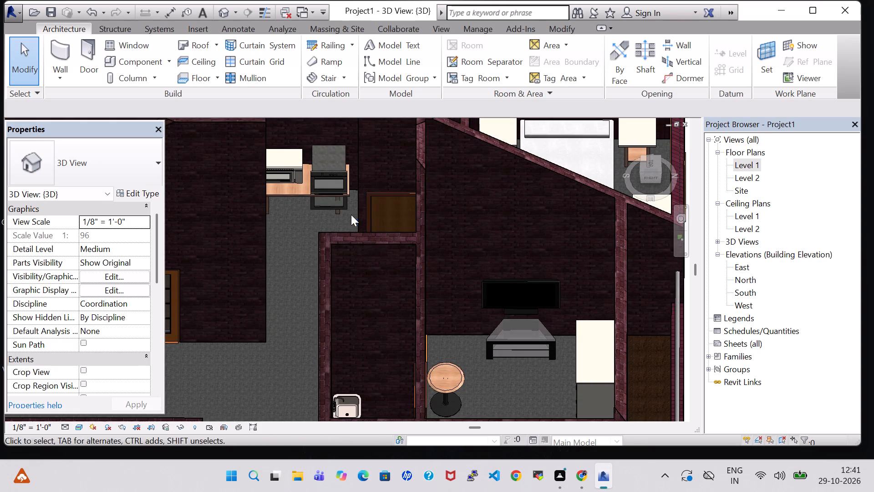
{"action": "middle_click_drag", "start_coordinate": [312, 221], "coordinate": [321, 293], "text": "shift"}
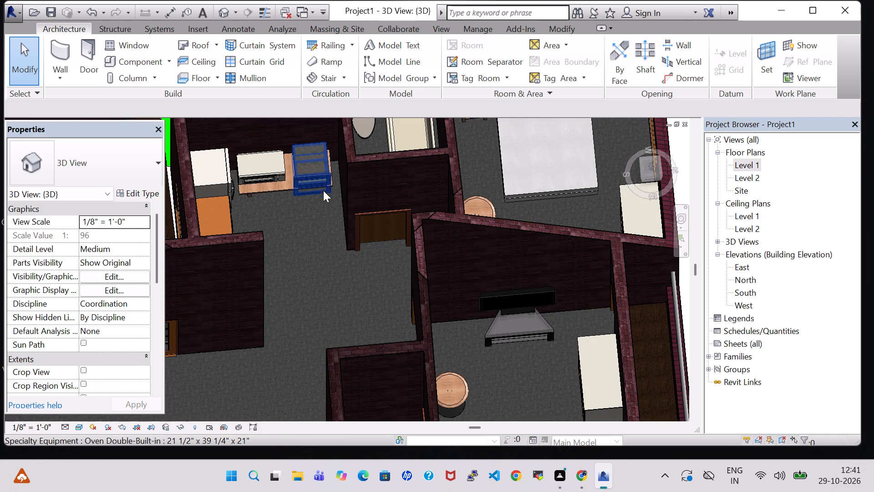
{"action": "left_click", "coordinate": [320, 182]}
{"action": "key", "text": "Delete"}
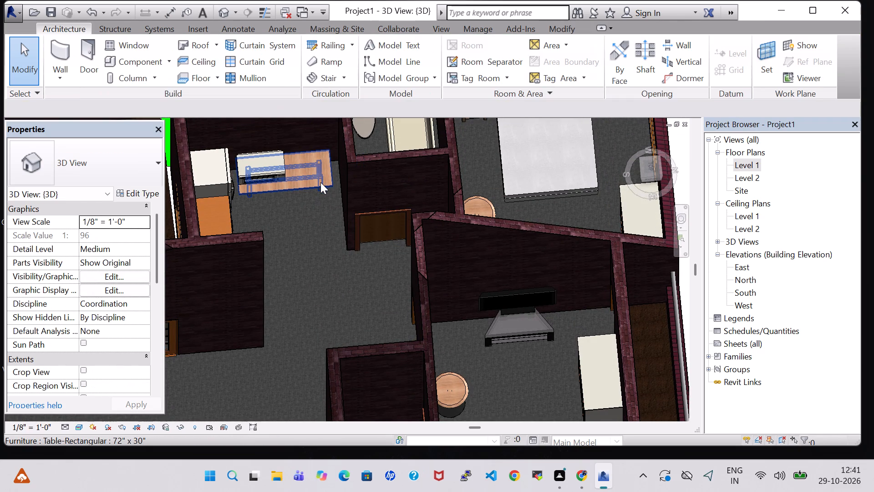
Set the Length of the kitchen table's 72" x 30" Table-Rectangular type to 3' 0".
{"action": "left_click", "coordinate": [320, 183]}
{"action": "left_click", "coordinate": [139, 193]}
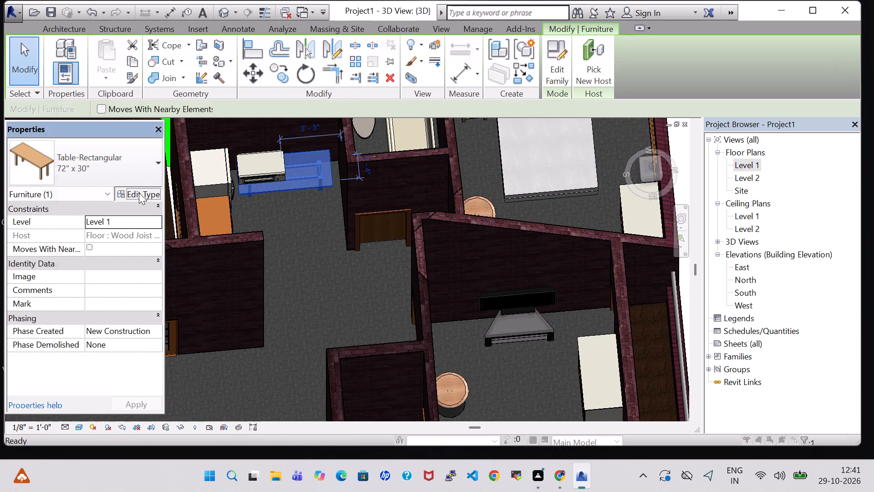
{"action": "left_click", "coordinate": [306, 245]}
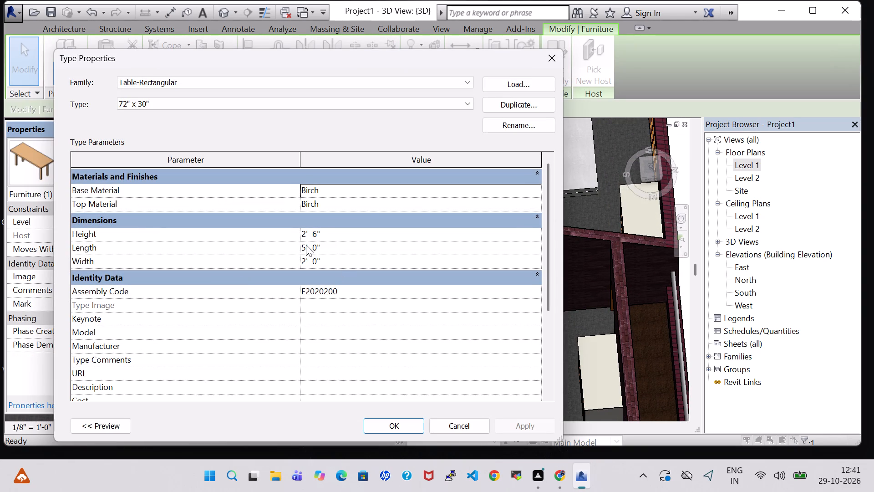
{"action": "key", "text": "BackSpace"}
{"action": "key", "text": "3"}
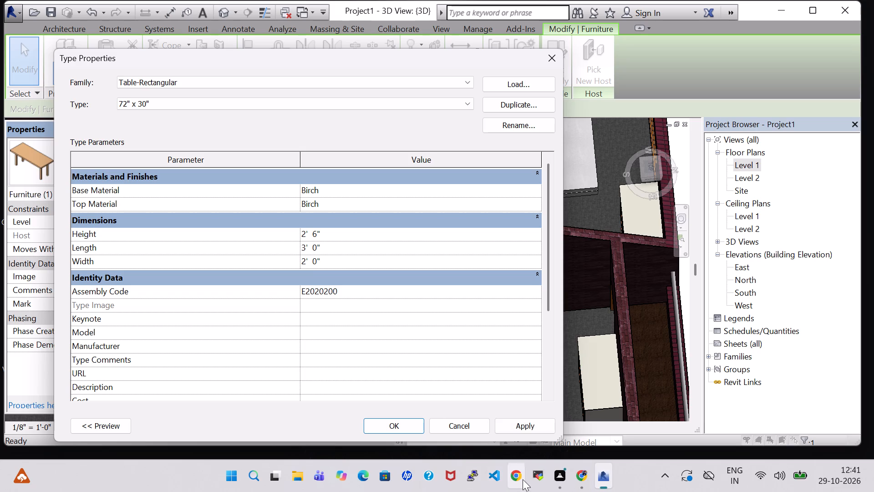
{"action": "left_click", "coordinate": [528, 424]}
{"action": "left_click", "coordinate": [417, 432]}
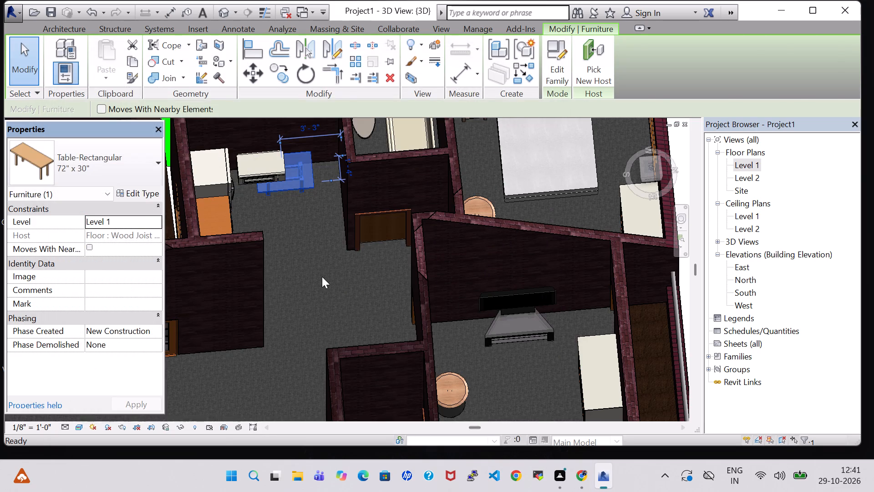
{"action": "left_click", "coordinate": [322, 277]}
Select the microwave on the shortened kitchen table.
{"action": "left_click", "coordinate": [269, 171]}
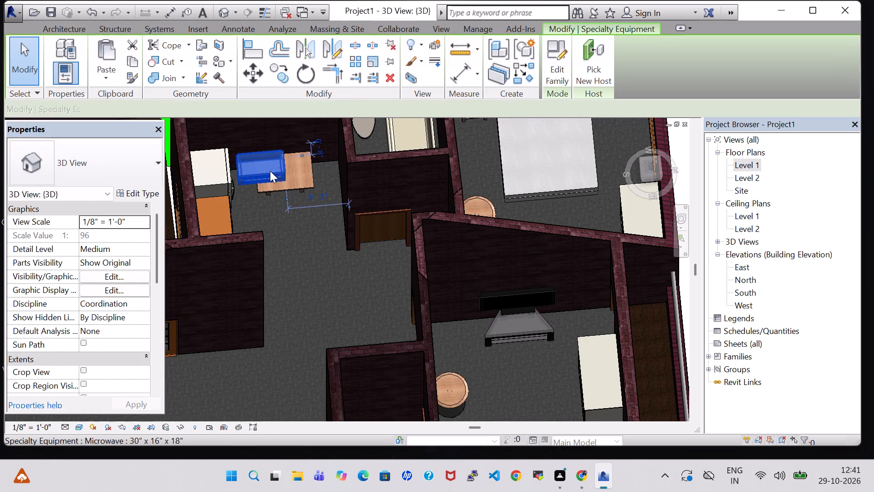
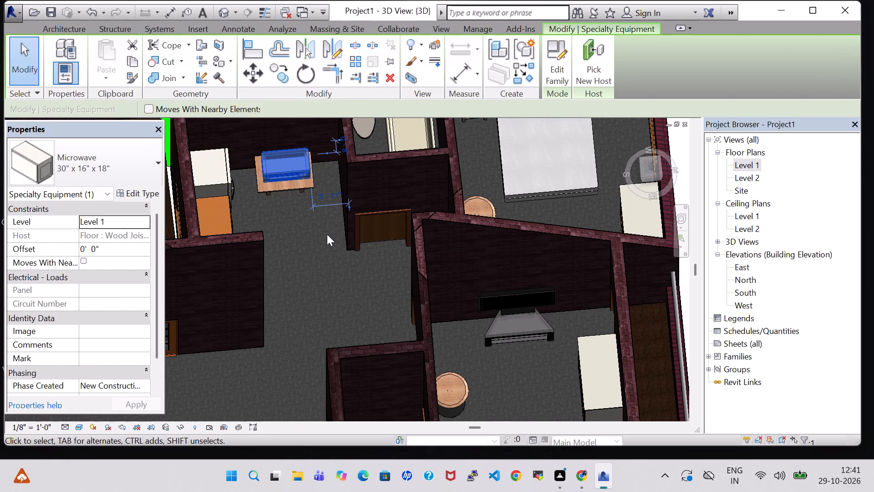
Examine the microwave's placement on the shortened kitchen table in 3D and in the Level 1 floor plan.
{"action": "left_click", "coordinate": [328, 259]}
{"action": "middle_click_drag", "start_coordinate": [330, 262], "coordinate": [336, 188], "text": "shift"}
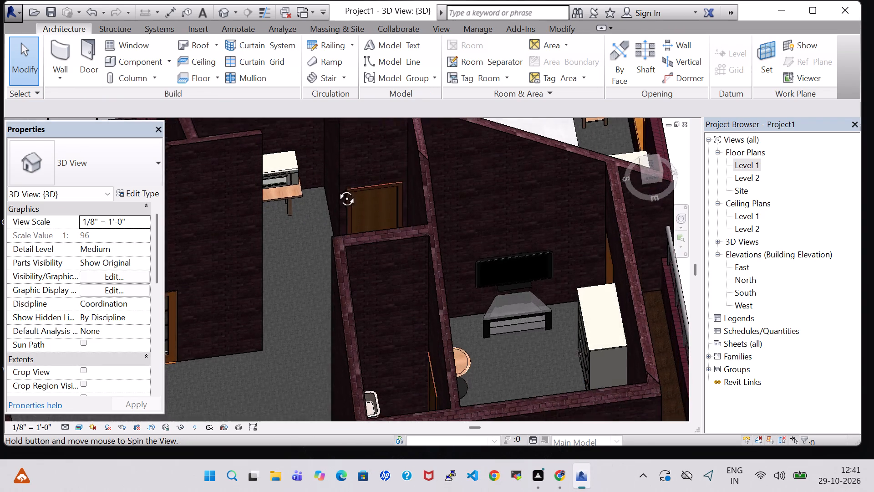
{"action": "middle_click_drag", "start_coordinate": [336, 188], "coordinate": [329, 181], "text": "shift"}
{"action": "middle_click_drag", "start_coordinate": [328, 204], "coordinate": [345, 238], "text": "shift"}
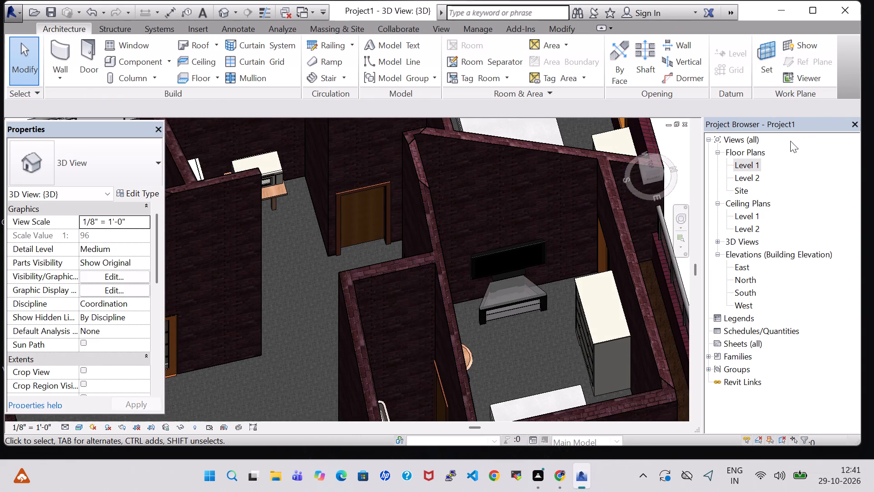
{"action": "double_click", "coordinate": [746, 163]}
{"action": "scroll", "coordinate": [361, 239], "scroll_direction": "down", "scroll_amount": 3}
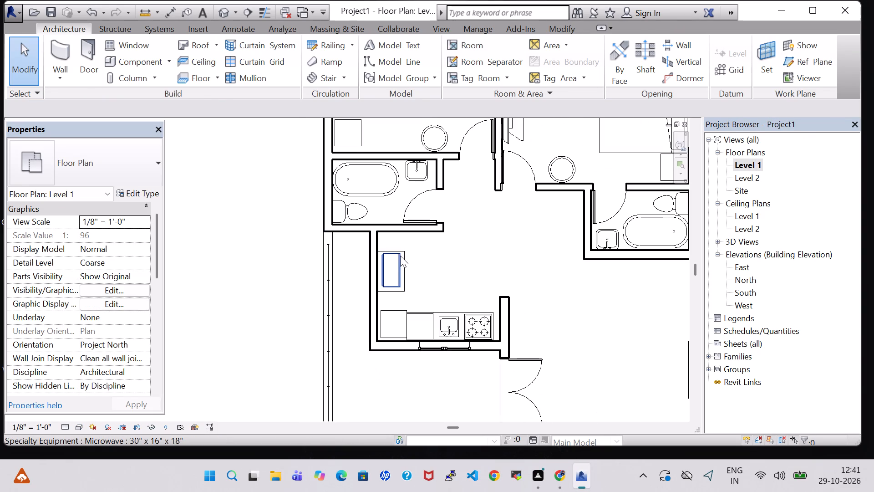
{"action": "left_click", "coordinate": [398, 261]}
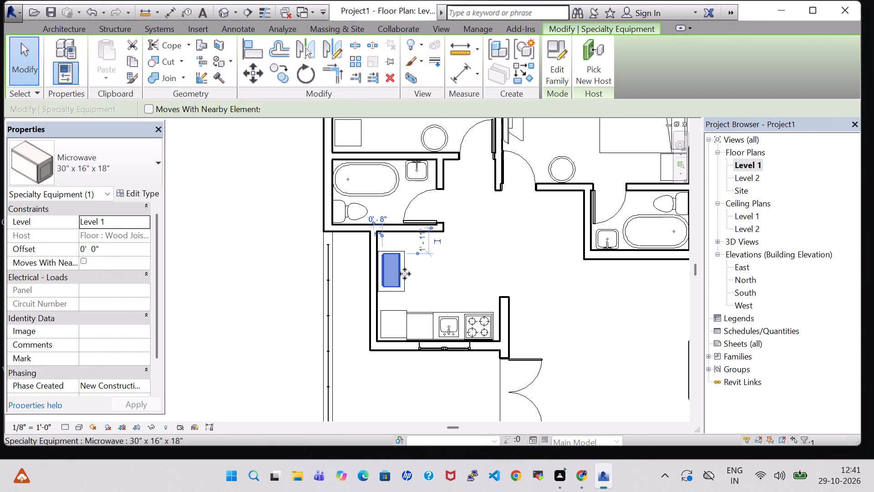
{"action": "left_click", "coordinate": [405, 275]}
{"action": "left_click", "coordinate": [434, 283]}
{"action": "left_click", "coordinate": [402, 274]}
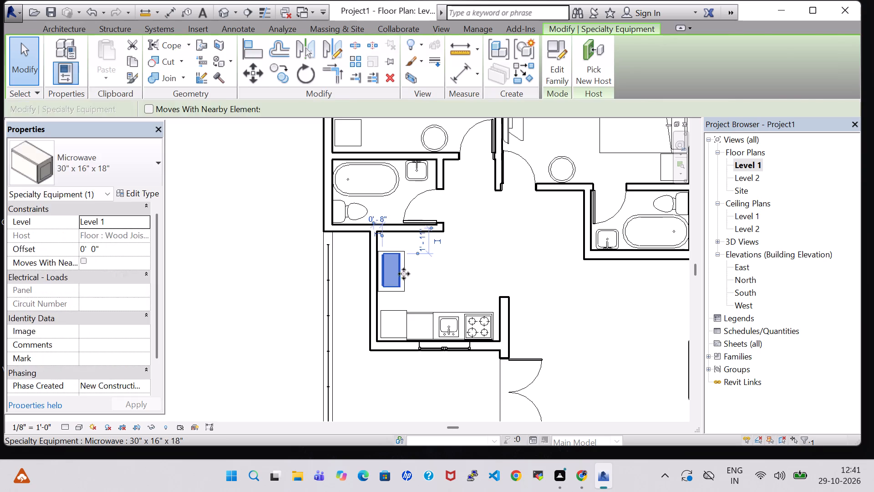
{"action": "left_click", "coordinate": [434, 280]}
Return to the default 3D view, dismissing the save reminder, and inspect the kitchen table and microwave from other angles.
{"action": "left_click", "coordinate": [219, 13]}
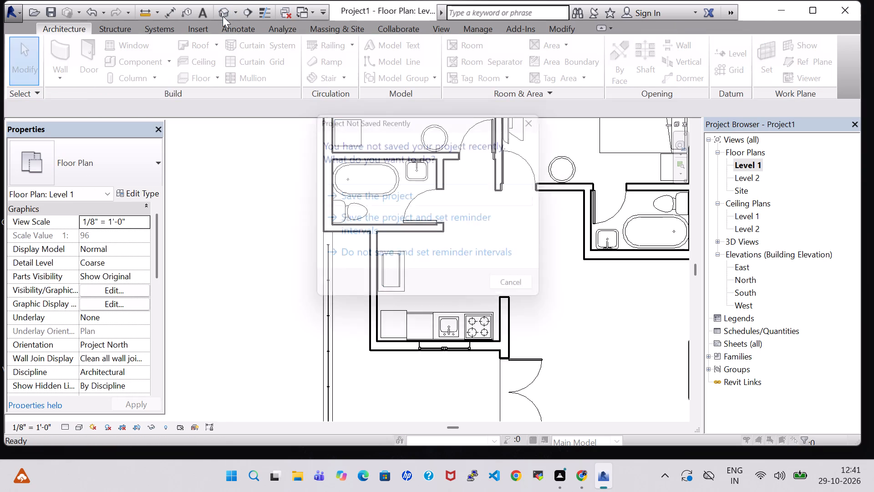
{"action": "left_click", "coordinate": [533, 123]}
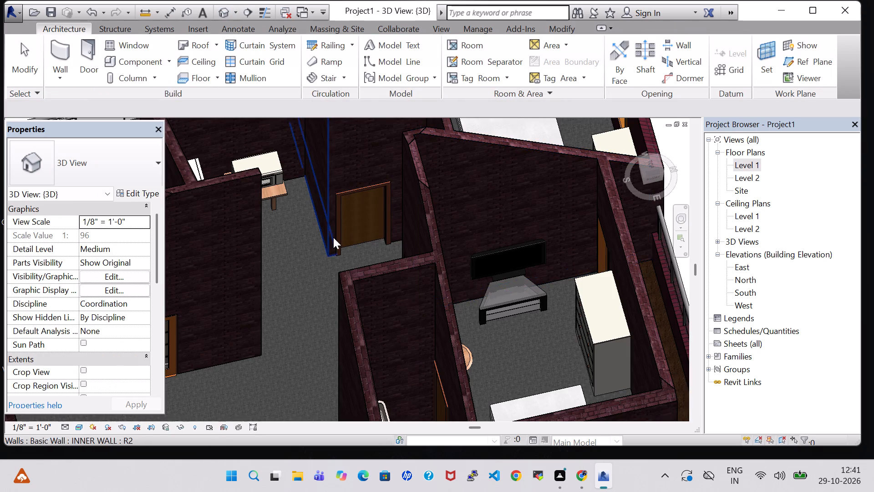
{"action": "middle_click_drag", "start_coordinate": [320, 257], "coordinate": [260, 233], "text": "shift"}
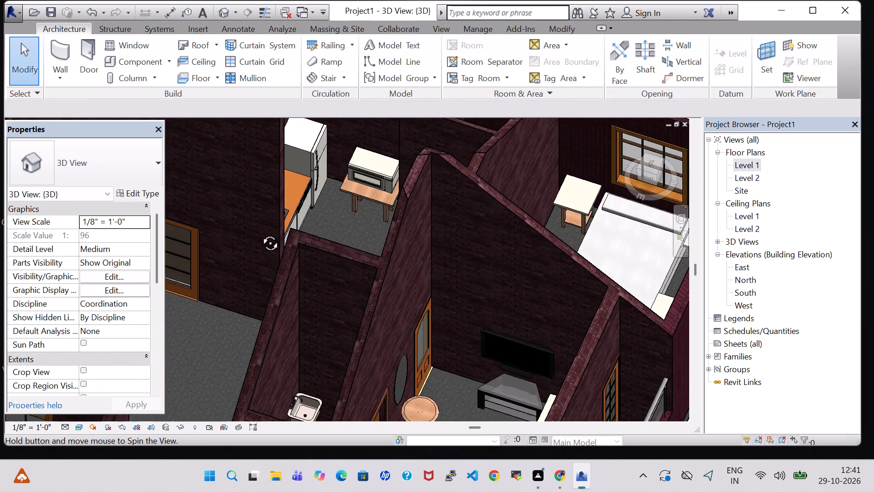
{"action": "middle_click_drag", "start_coordinate": [260, 233], "coordinate": [326, 242], "text": "shift"}
Open the Level 1 floor plan.
{"action": "double_click", "coordinate": [750, 164]}
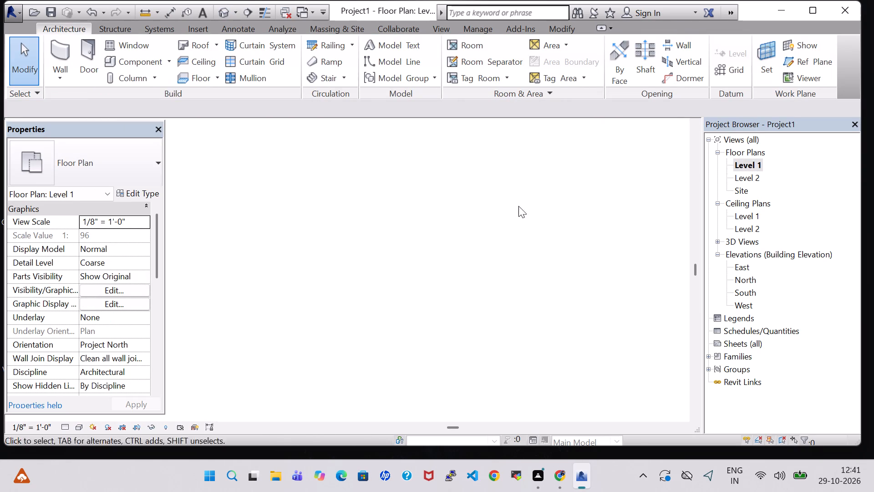
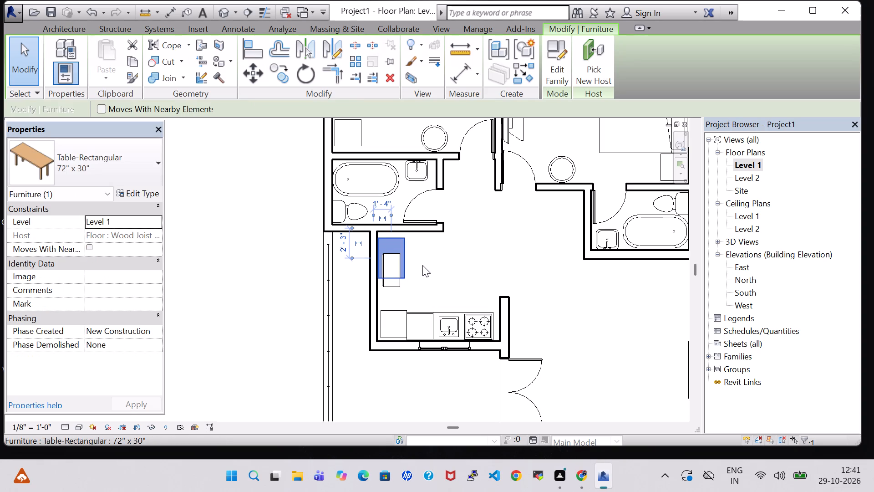
Nudge the 30" x 16" x 18" microwave up in plan so it sits within the kitchen table's outline.
{"action": "left_click", "coordinate": [397, 284]}
{"action": "key", "text": "Up"}
{"action": "key", "text": "Up"}
{"action": "key", "text": "Up"}
{"action": "key", "text": "Up"}
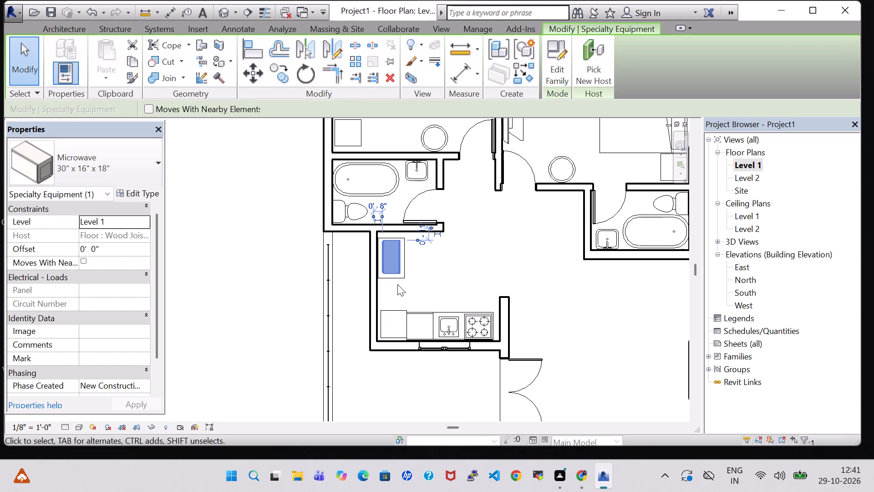
{"action": "left_click", "coordinate": [474, 239]}
Place an Oven Double-Built-in 21 1/2" x 39 1/4" x 21" component against the kitchen's upper wall, beside the microwave table.
{"action": "left_click", "coordinate": [132, 57]}
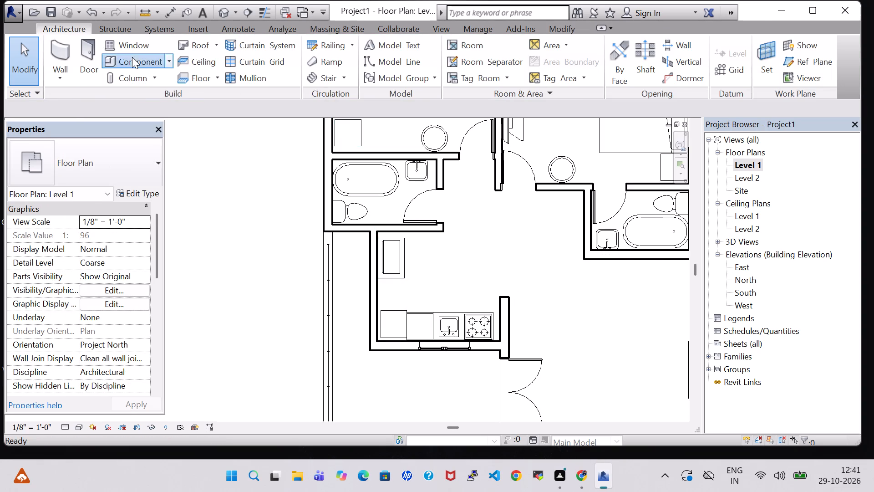
{"action": "scroll", "coordinate": [427, 247], "scroll_direction": "up", "scroll_amount": 4}
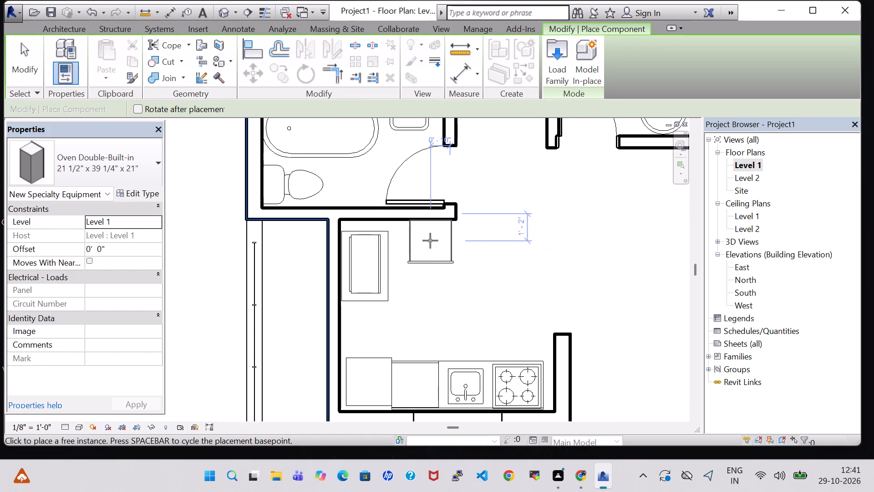
{"action": "left_click", "coordinate": [430, 241]}
{"action": "key", "text": "Escape"}
{"action": "key", "text": "Escape"}
{"action": "key", "text": "Escape"}
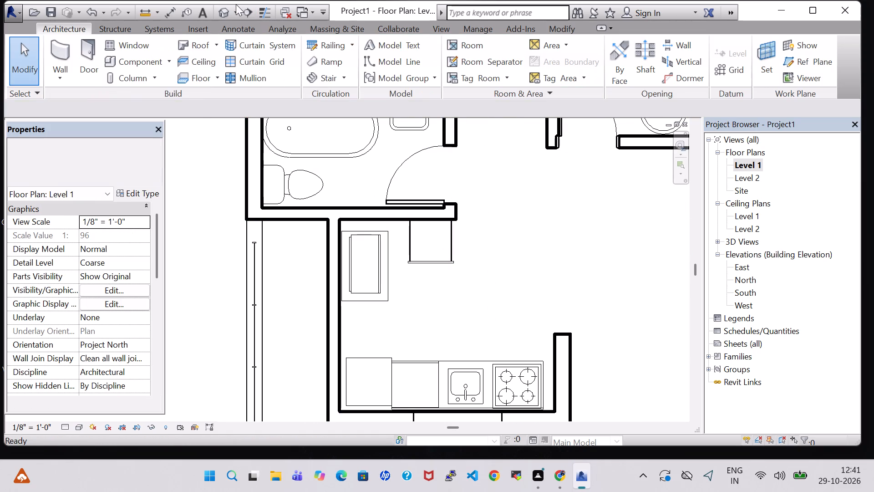
In the default 3D view, nudge the microwave along the kitchen table, away from the new oven and toward the counter.
{"action": "left_click", "coordinate": [221, 11]}
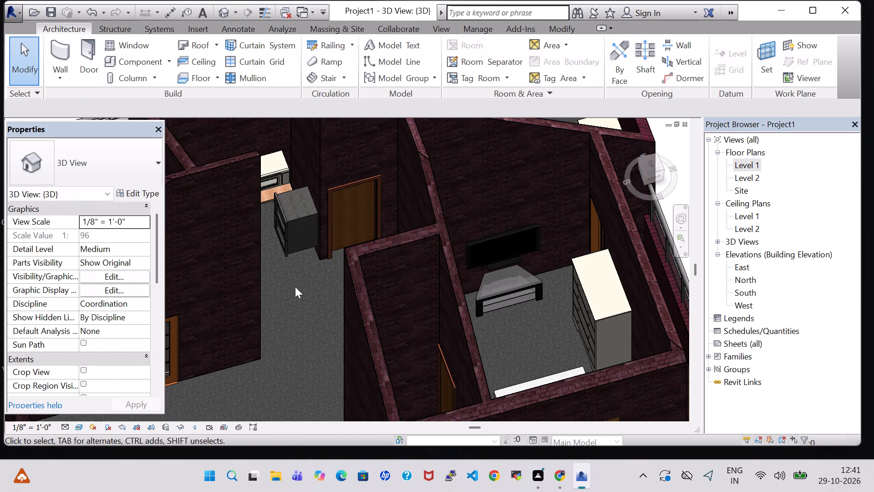
{"action": "middle_click_drag", "start_coordinate": [295, 287], "coordinate": [278, 283], "text": "shift"}
{"action": "middle_click_drag", "start_coordinate": [293, 261], "coordinate": [275, 267]}
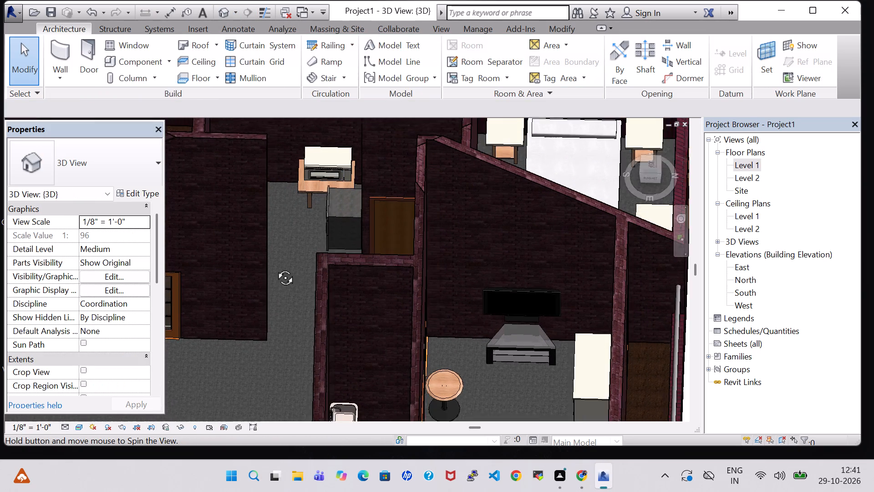
{"action": "middle_click_drag", "start_coordinate": [275, 267], "coordinate": [287, 308]}
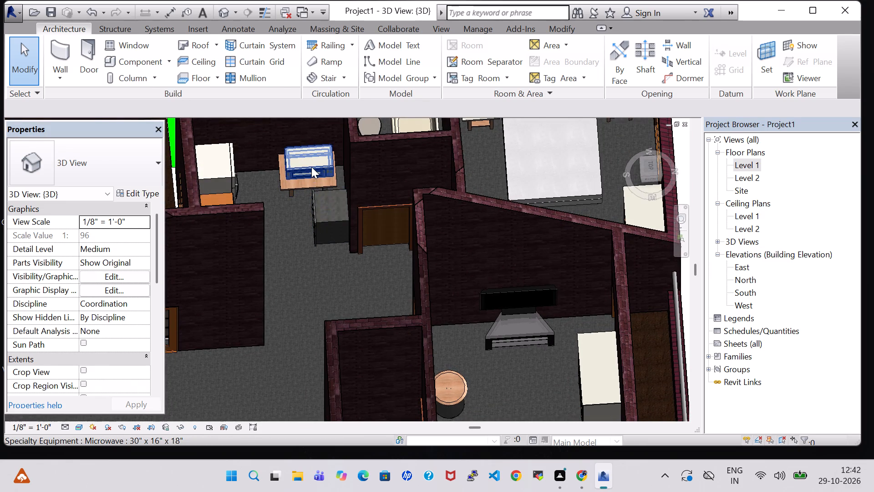
{"action": "left_click", "coordinate": [311, 167]}
{"action": "key", "text": "Left"}
{"action": "key", "text": "Left"}
{"action": "key", "text": "Left"}
{"action": "key", "text": "Left"}
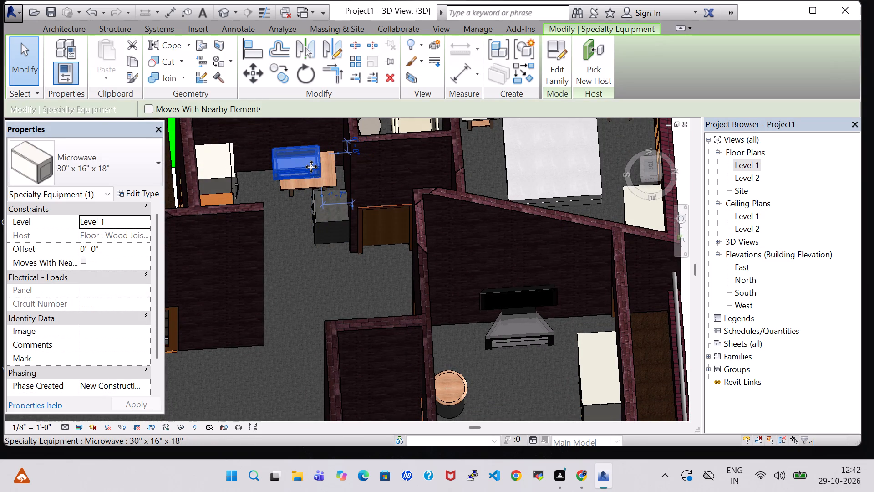
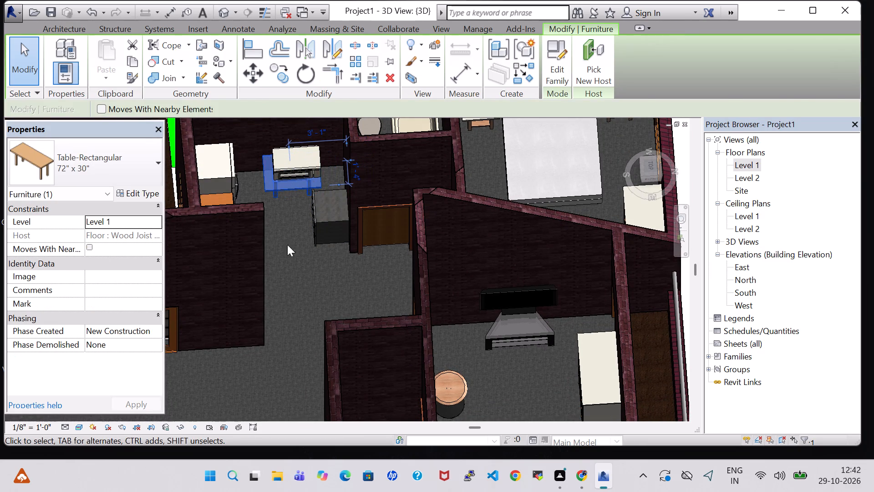
In the 3D view, nudge the kitchen's 72" x 30" table toward the oven so it sits centred under the microwave.
{"action": "left_click", "coordinate": [291, 289]}
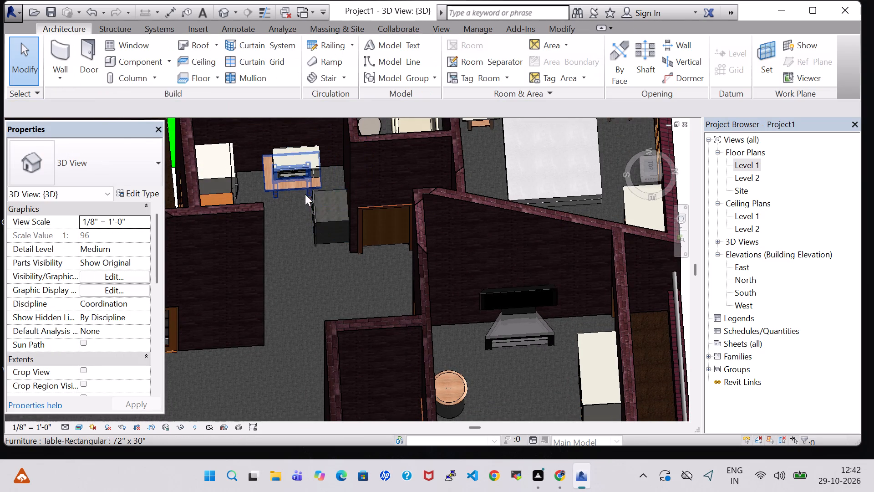
{"action": "left_click", "coordinate": [289, 190]}
{"action": "key", "text": "Right"}
{"action": "key", "text": "Right"}
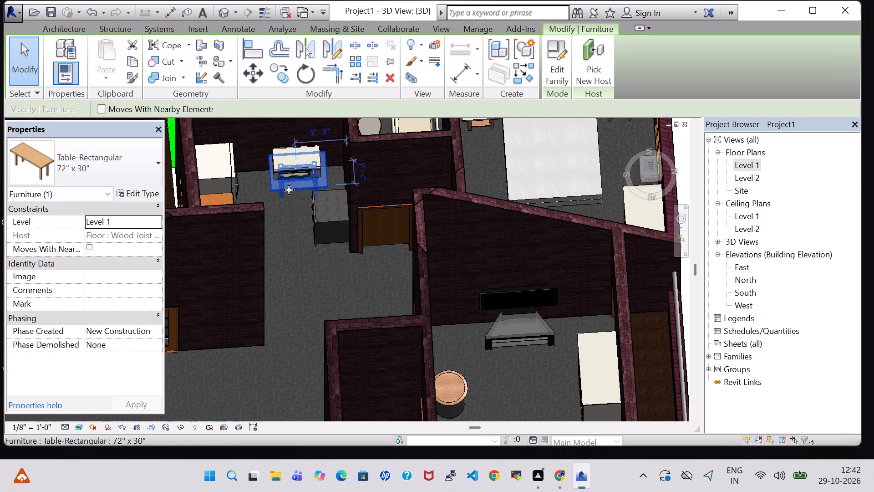
{"action": "left_click", "coordinate": [311, 272]}
In the Level 1 floor plan, nudge the microwave on the kitchen table slightly away from the wall behind it.
{"action": "middle_click_drag", "start_coordinate": [311, 272], "coordinate": [315, 196], "text": "shift"}
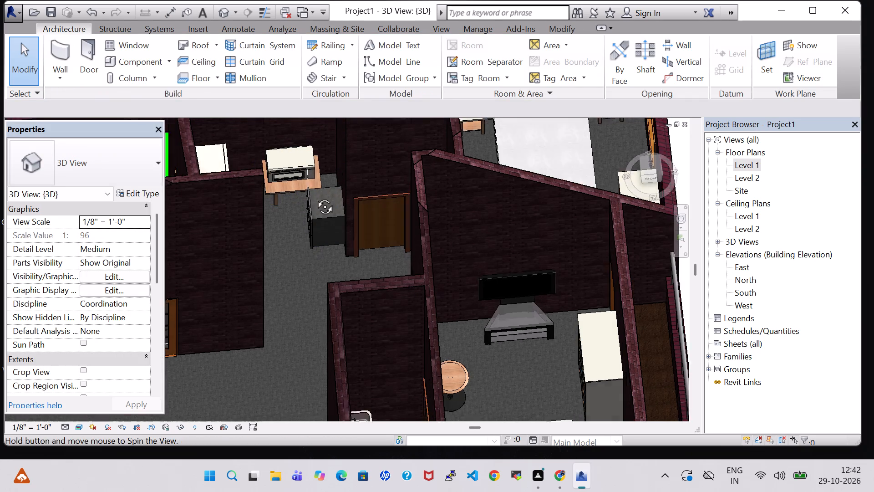
{"action": "middle_click_drag", "start_coordinate": [315, 196], "coordinate": [315, 190], "text": "shift"}
{"action": "middle_click", "coordinate": [313, 155], "text": "shift"}
{"action": "middle_click_drag", "start_coordinate": [286, 308], "coordinate": [279, 219], "text": "shift"}
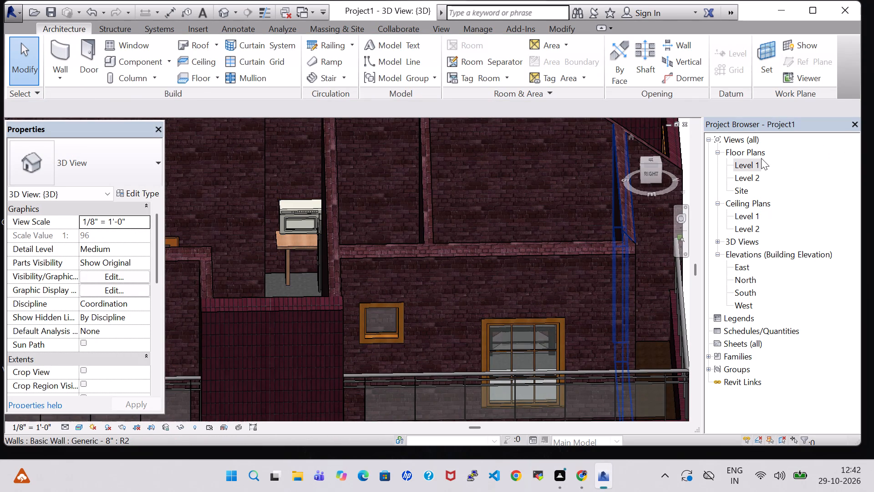
{"action": "double_click", "coordinate": [758, 160]}
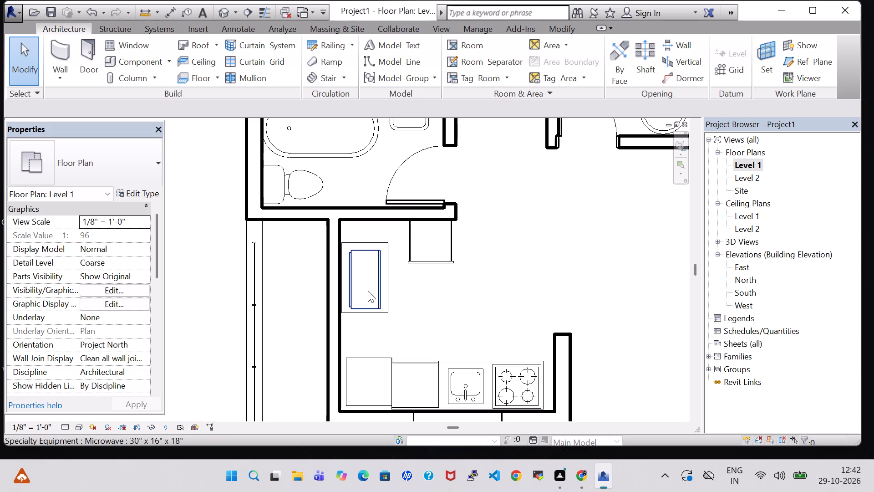
{"action": "left_click", "coordinate": [366, 291]}
{"action": "key", "text": "Right"}
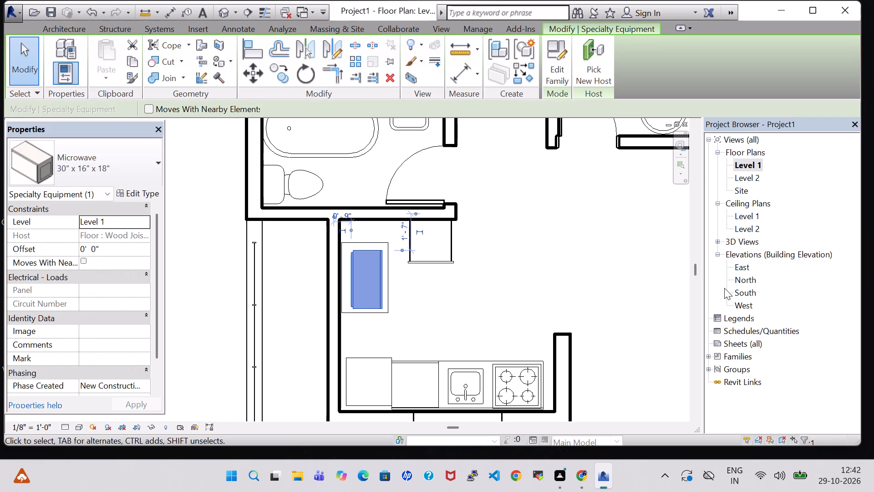
{"action": "left_click", "coordinate": [515, 274]}
Examine the whole furnished Level 1 layout from above in the default 3D view, including the kitchen, bedrooms and bathrooms.
{"action": "scroll", "coordinate": [603, 267], "scroll_direction": "down", "scroll_amount": 4}
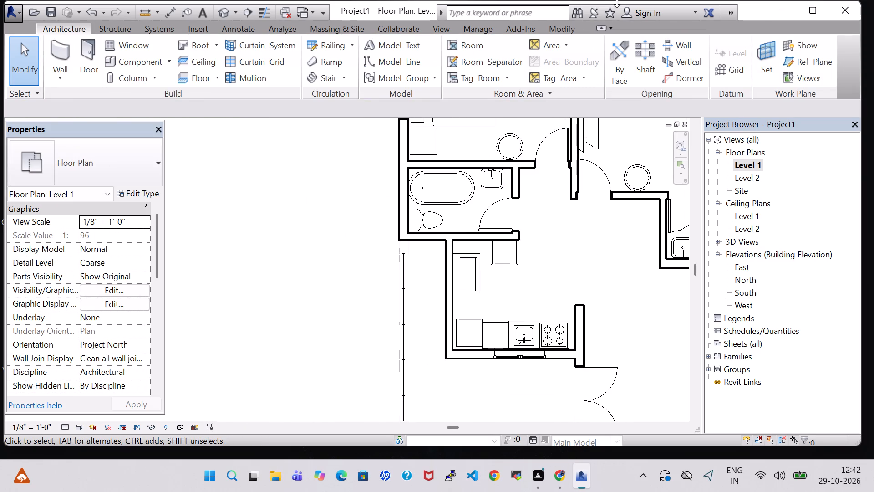
{"action": "left_click", "coordinate": [217, 9]}
{"action": "scroll", "coordinate": [393, 199], "scroll_direction": "down", "scroll_amount": 3}
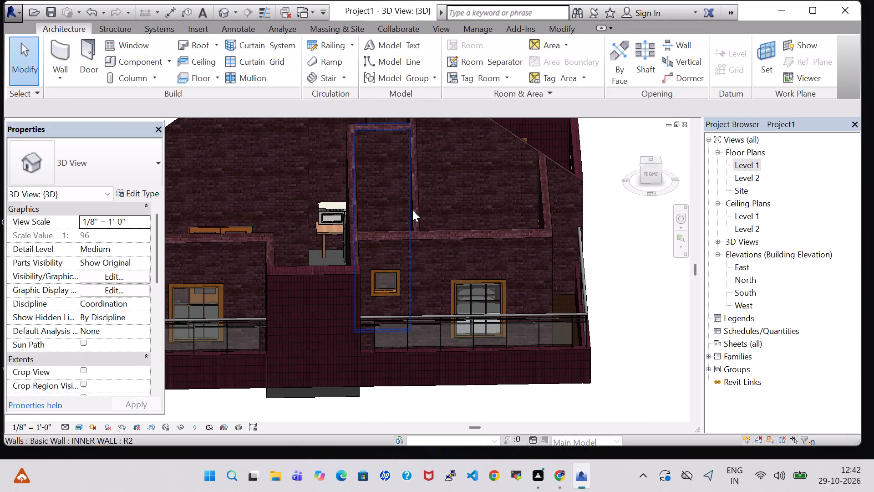
{"action": "middle_click_drag", "start_coordinate": [610, 223], "coordinate": [625, 355], "text": "shift"}
{"action": "middle_click_drag", "start_coordinate": [611, 278], "coordinate": [599, 359]}
{"action": "scroll", "coordinate": [599, 359], "scroll_direction": "down", "scroll_amount": 2, "text": "shift"}
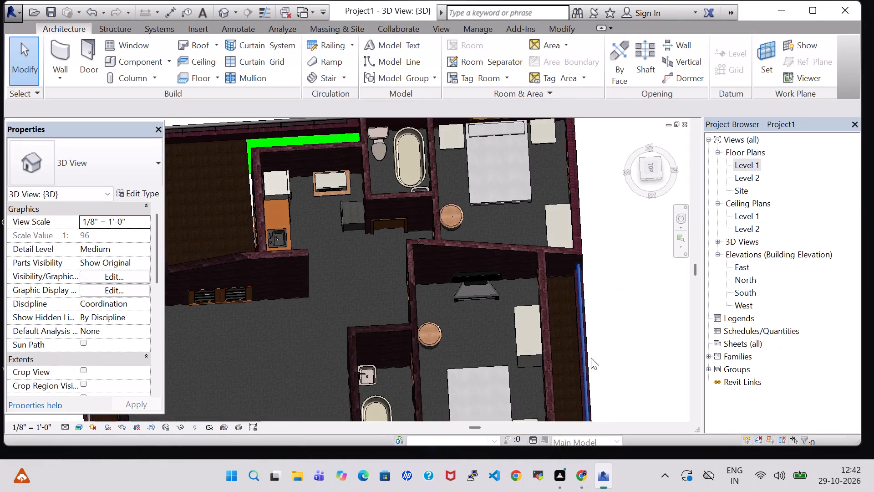
{"action": "scroll", "coordinate": [591, 358], "scroll_direction": "down", "scroll_amount": 4, "text": "shift"}
{"action": "middle_click_drag", "start_coordinate": [618, 276], "coordinate": [612, 332], "text": "shift"}
{"action": "middle_click_drag", "start_coordinate": [612, 332], "coordinate": [582, 261]}
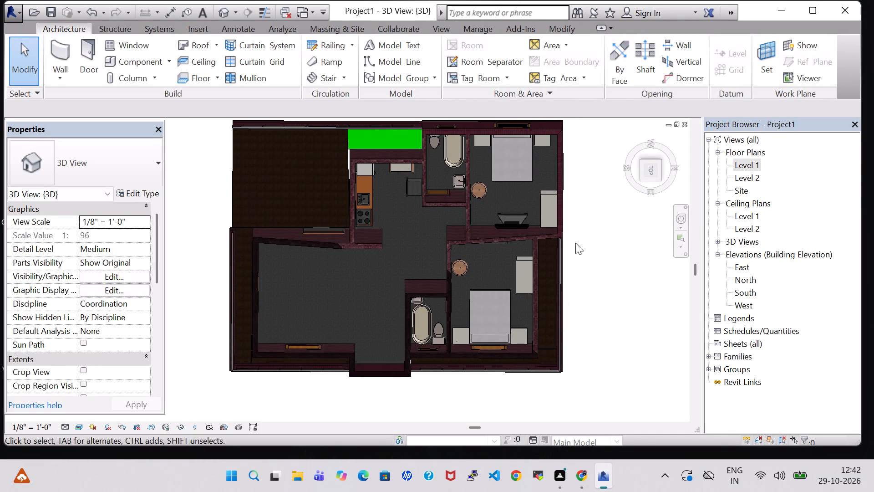
{"action": "middle_click_drag", "start_coordinate": [581, 231], "coordinate": [581, 245], "text": "shift"}
{"action": "scroll", "coordinate": [581, 231], "scroll_direction": "down", "scroll_amount": 1, "text": "shift"}
{"action": "middle_click_drag", "start_coordinate": [581, 239], "coordinate": [621, 270]}
{"action": "middle_click_drag", "start_coordinate": [621, 271], "coordinate": [621, 286]}
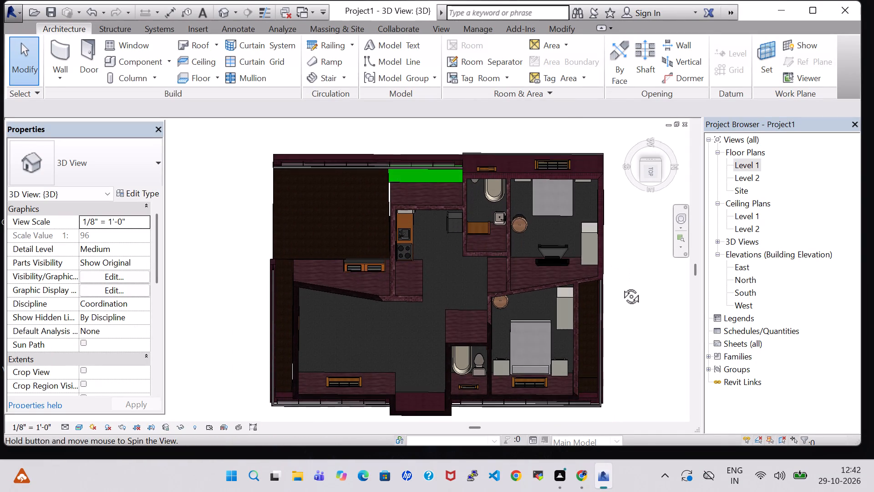
{"action": "middle_click_drag", "start_coordinate": [621, 286], "coordinate": [621, 287]}
{"action": "middle_click_drag", "start_coordinate": [621, 287], "coordinate": [597, 272]}
{"action": "middle_click_drag", "start_coordinate": [597, 272], "coordinate": [597, 243], "text": "shift"}
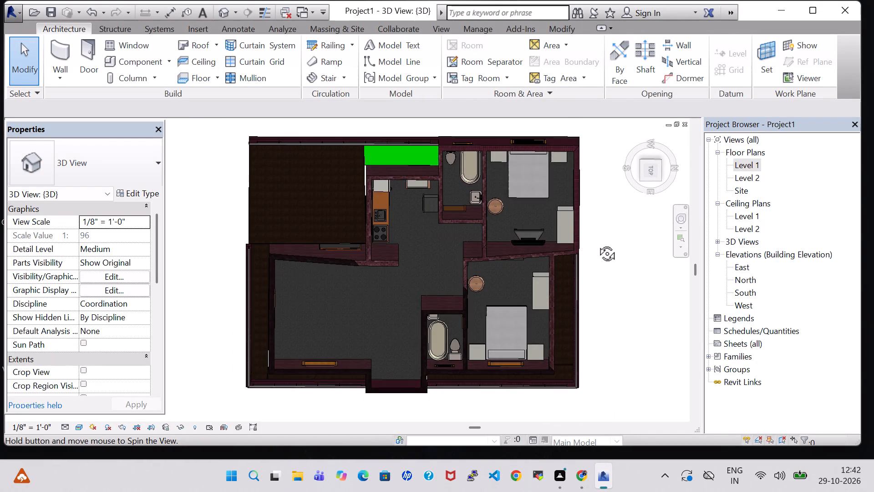
{"action": "middle_click_drag", "start_coordinate": [597, 243], "coordinate": [597, 241], "text": "shift"}
{"action": "middle_click_drag", "start_coordinate": [606, 266], "coordinate": [604, 314]}
{"action": "middle_click_drag", "start_coordinate": [604, 332], "coordinate": [602, 309]}
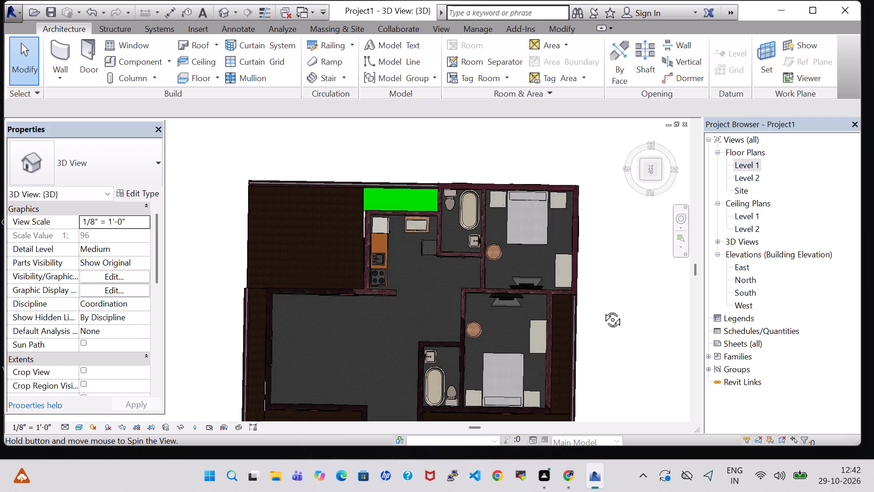
{"action": "middle_click_drag", "start_coordinate": [602, 309], "coordinate": [603, 307]}
{"action": "middle_click_drag", "start_coordinate": [603, 307], "coordinate": [608, 266]}
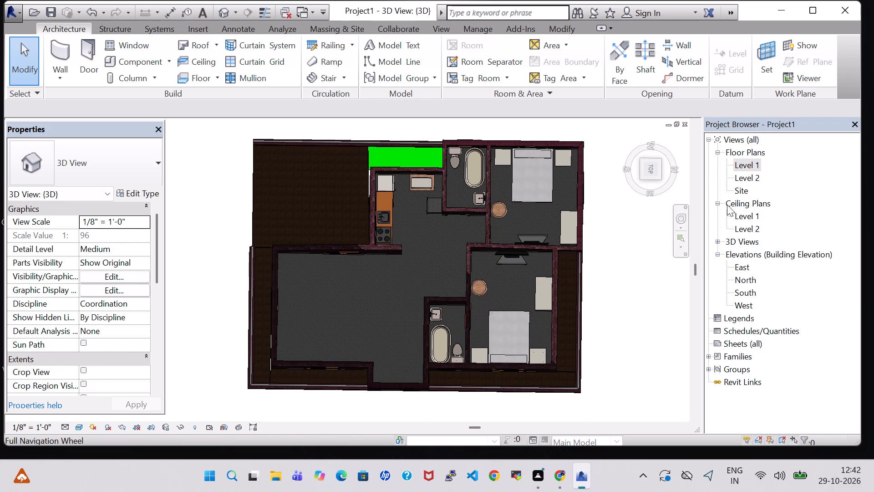
Return to the Level 1 floor plan with the kitchen and the large unfurnished room in view.
{"action": "double_click", "coordinate": [738, 168]}
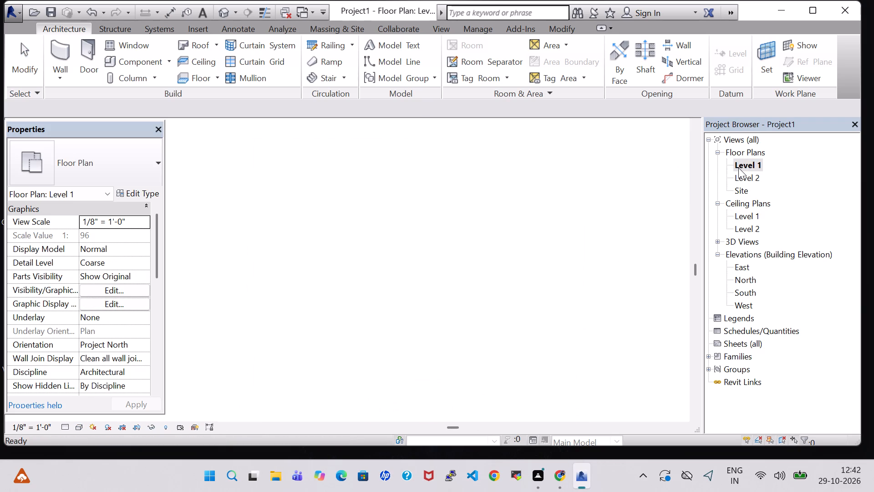
{"action": "scroll", "coordinate": [375, 275], "scroll_direction": "down", "scroll_amount": 3}
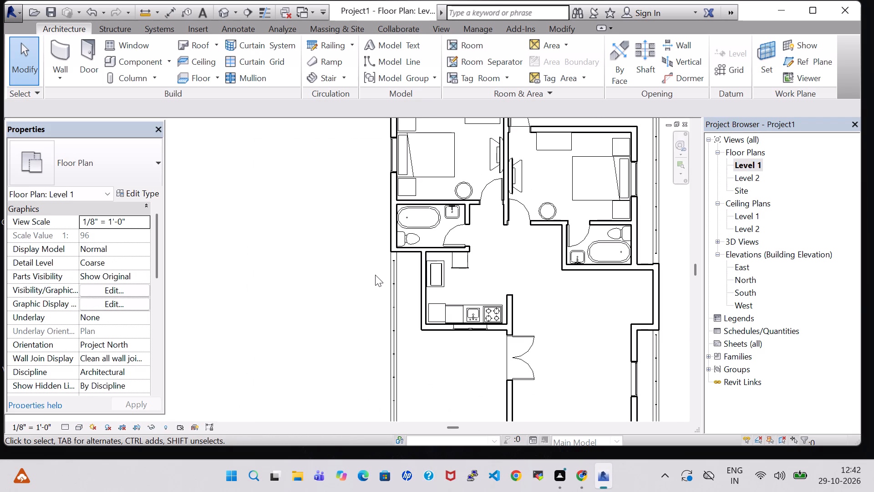
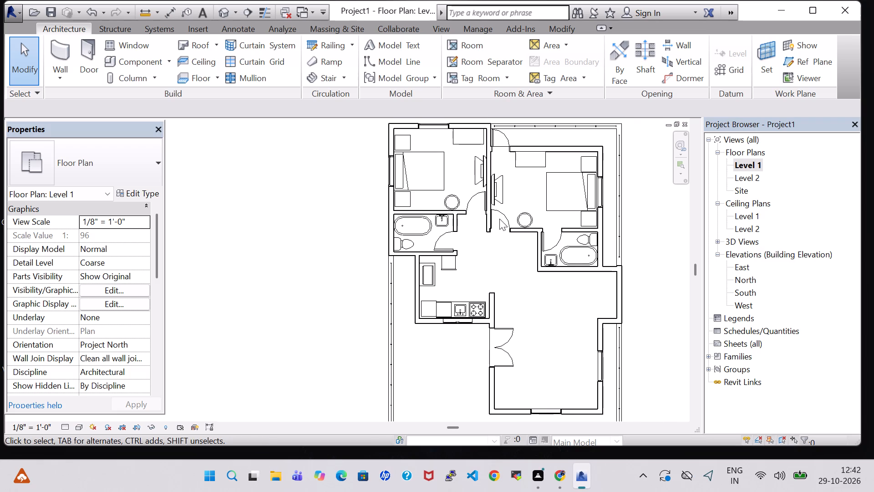
Load the Table-Dining Round w Chairs family from the US Imperial library's Furniture Tables folder for component placement.
{"action": "left_click", "coordinate": [137, 61]}
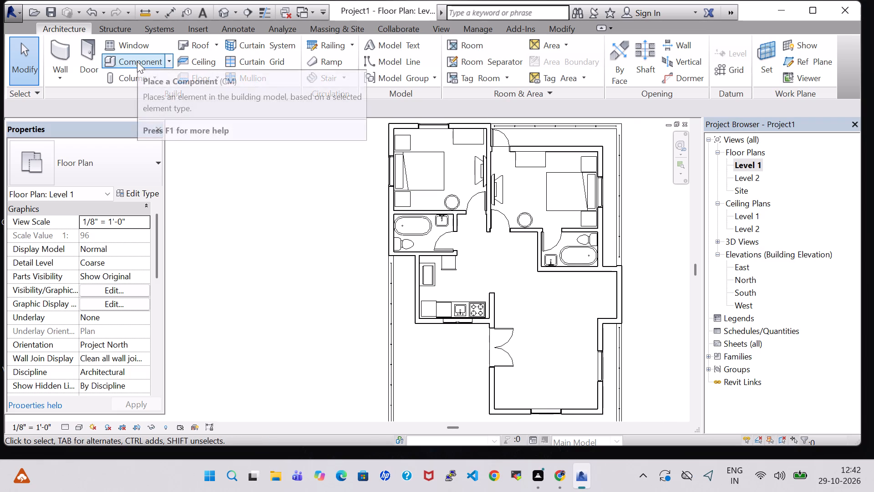
{"action": "left_click", "coordinate": [551, 62]}
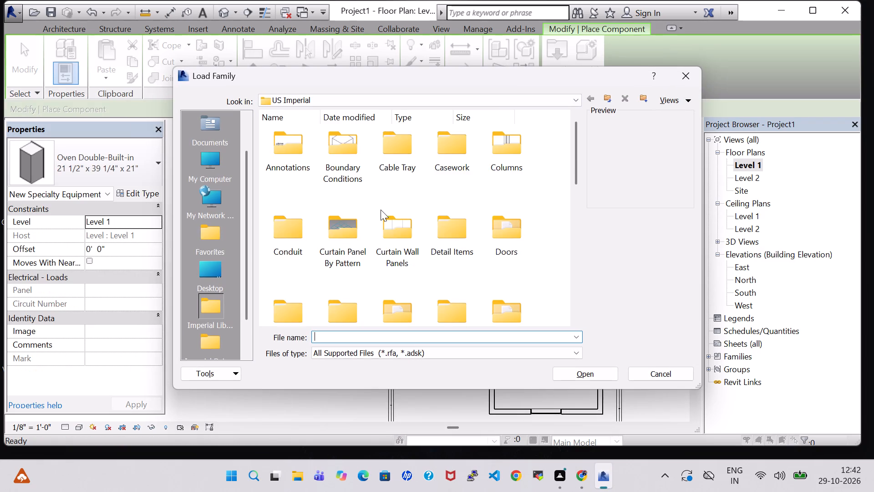
{"action": "scroll", "coordinate": [381, 211], "scroll_direction": "down", "scroll_amount": 1}
{"action": "double_click", "coordinate": [517, 193]}
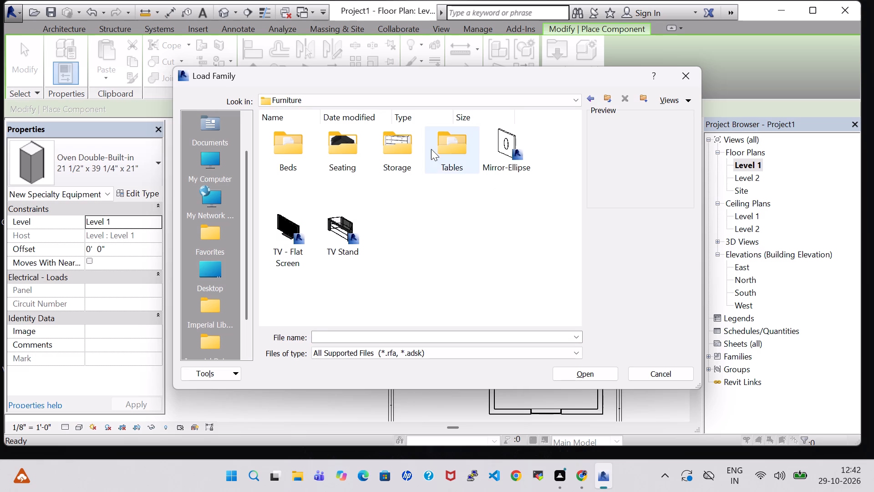
{"action": "double_click", "coordinate": [431, 149]}
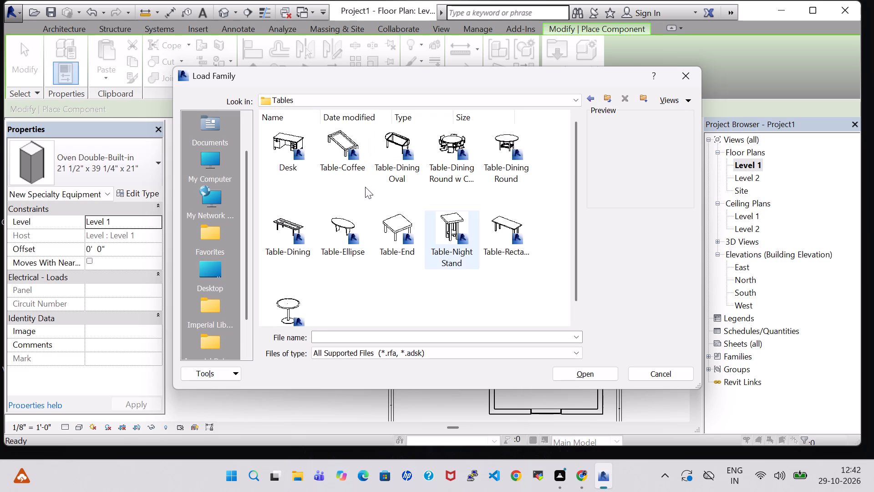
{"action": "left_click", "coordinate": [465, 153]}
{"action": "left_click", "coordinate": [600, 370]}
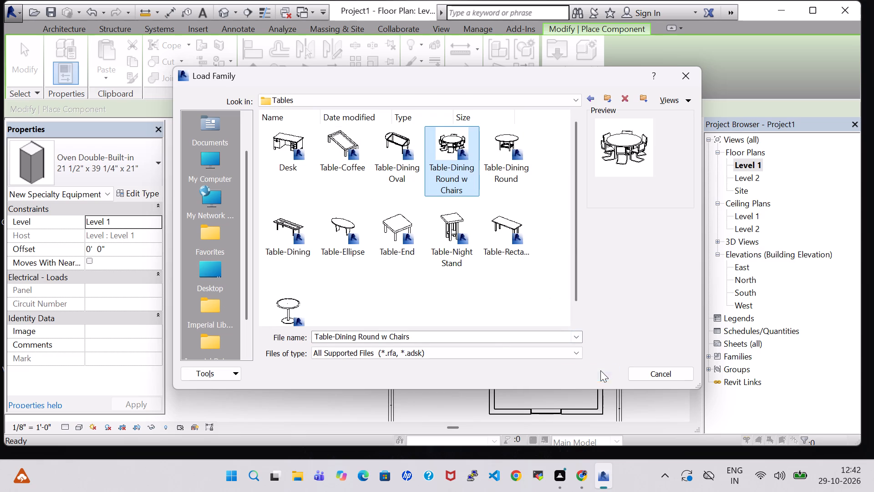
Place the 36" diameter round dining table with chairs in the large room's alcove, about 3'-3" from the wall shared with the adjoining bathroom.
{"action": "scroll", "coordinate": [581, 339], "scroll_direction": "up", "scroll_amount": 4}
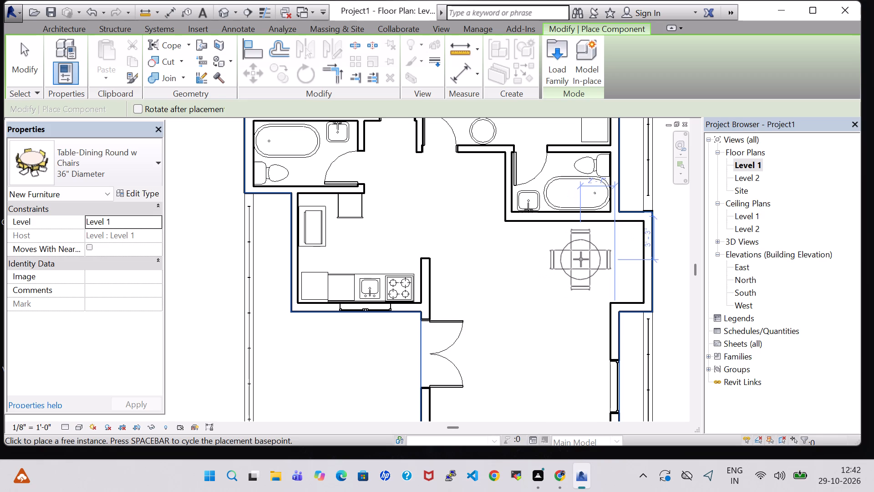
{"action": "left_click", "coordinate": [581, 259]}
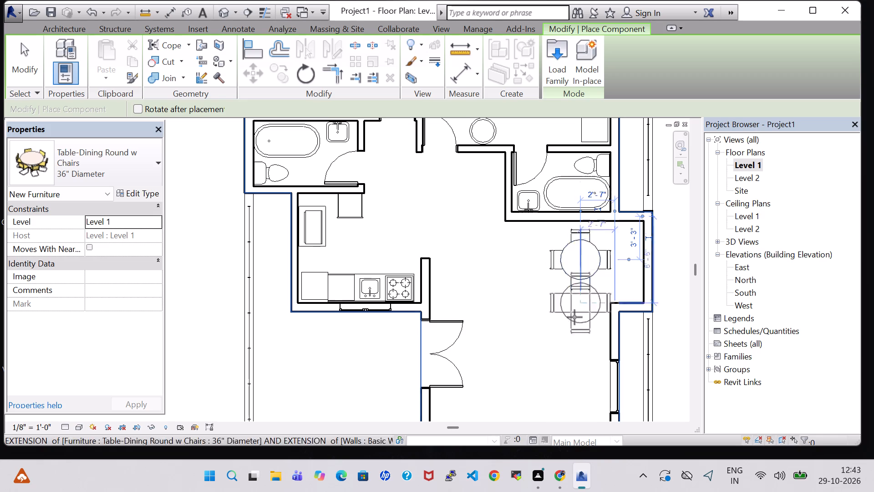
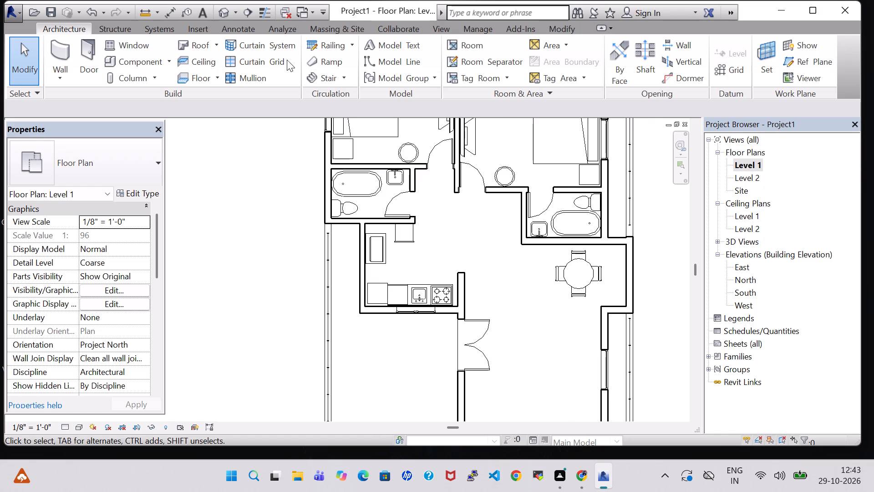
Load the Sink Vanity-Round family from the US Imperial library's Plumbing, Architectural, Fixtures, Sinks folder for component placement.
{"action": "left_click", "coordinate": [120, 56]}
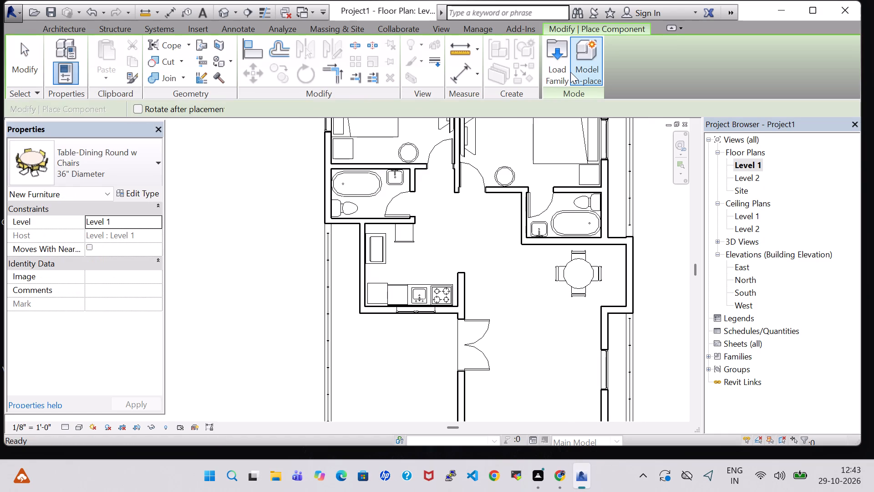
{"action": "left_click", "coordinate": [567, 72]}
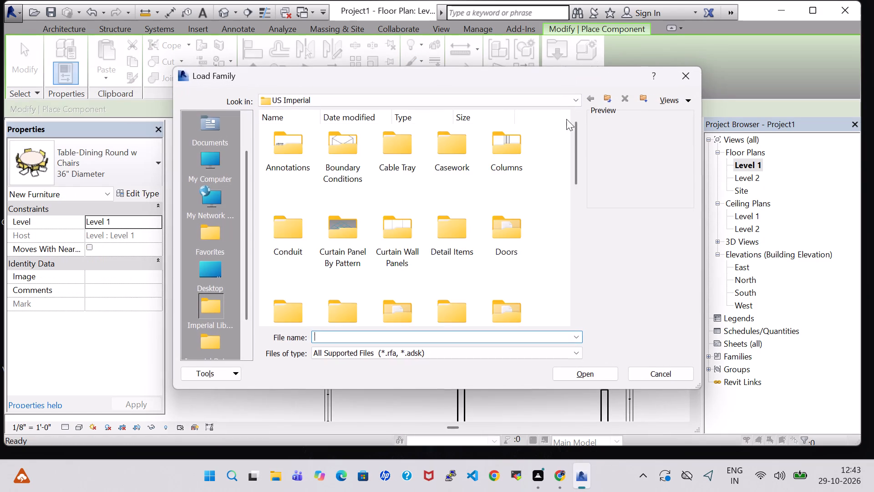
{"action": "scroll", "coordinate": [560, 158], "scroll_direction": "down", "scroll_amount": 1}
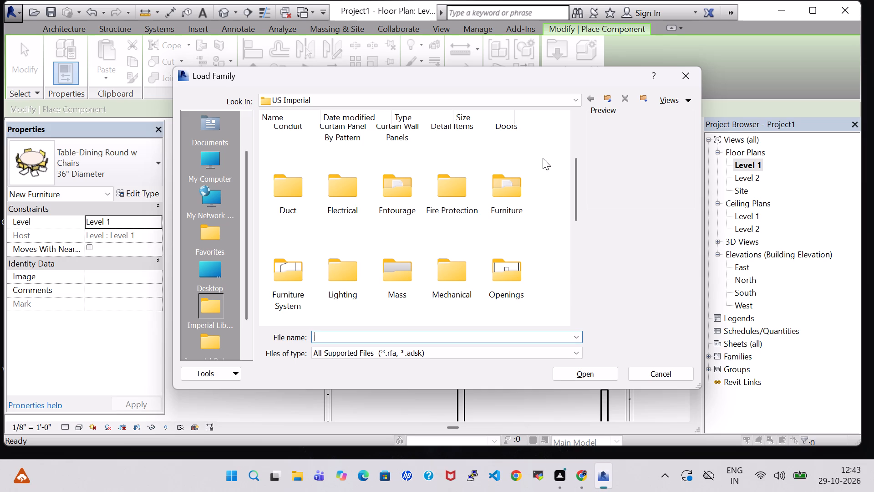
{"action": "scroll", "coordinate": [488, 201], "scroll_direction": "down", "scroll_amount": 1}
{"action": "double_click", "coordinate": [412, 219]}
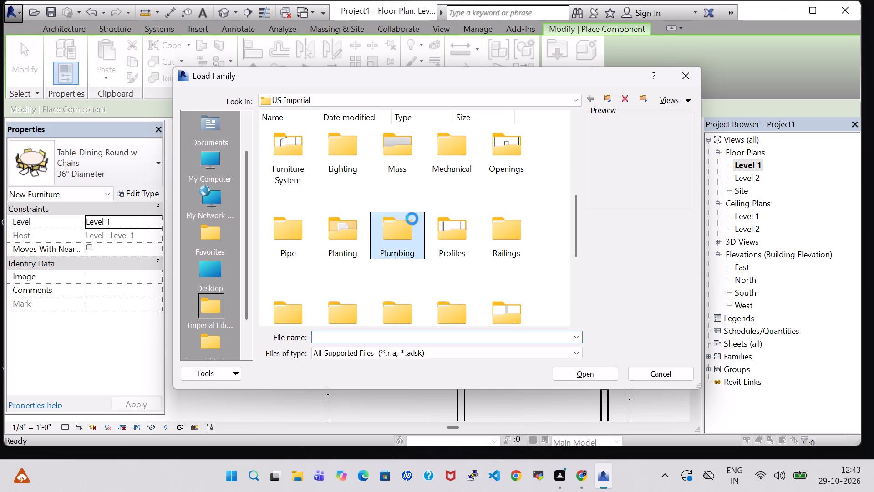
{"action": "double_click", "coordinate": [298, 161]}
{"action": "double_click", "coordinate": [364, 157]}
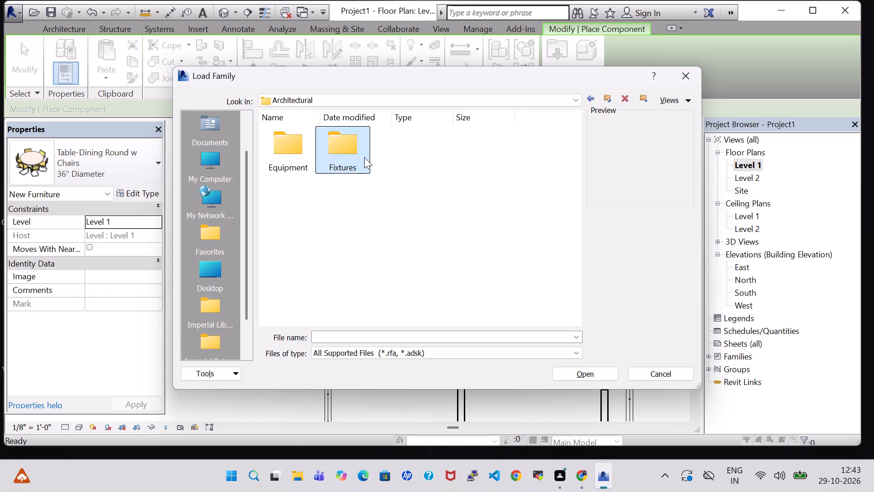
{"action": "double_click", "coordinate": [502, 149]}
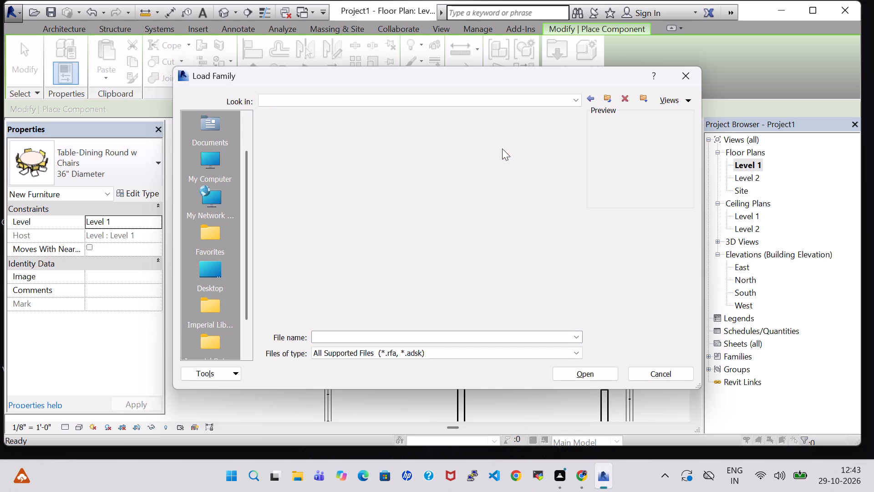
{"action": "left_click", "coordinate": [499, 165]}
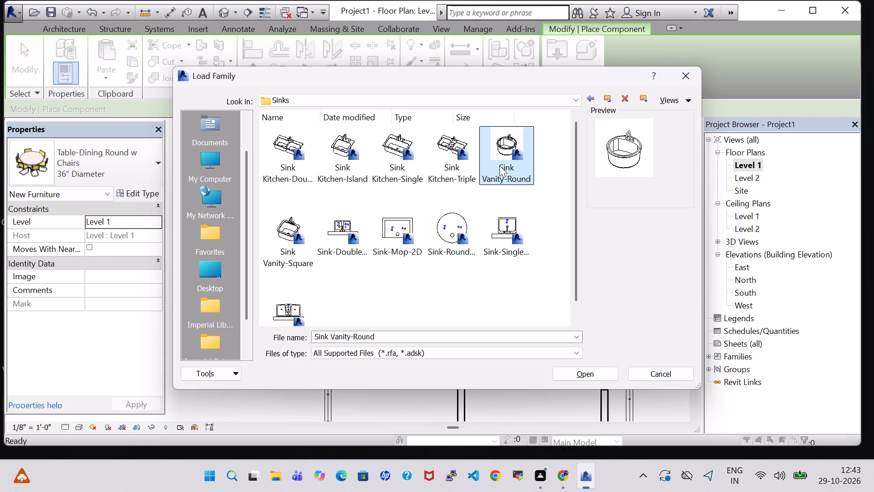
{"action": "left_click", "coordinate": [606, 374]}
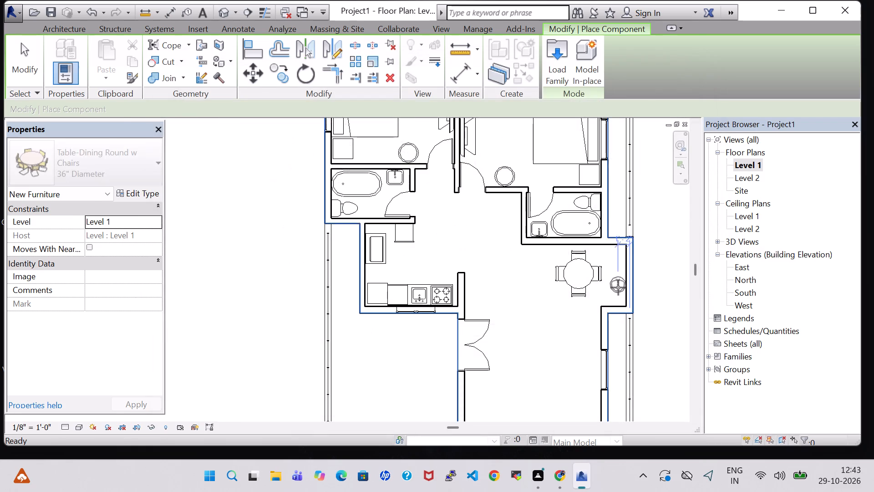
Place the 19" x 19" round vanity sink in the dining alcove's corner, rotated so its faucet side backs onto the outer wall.
{"action": "scroll", "coordinate": [618, 287], "scroll_direction": "up", "scroll_amount": 4}
{"action": "key", "text": "space"}
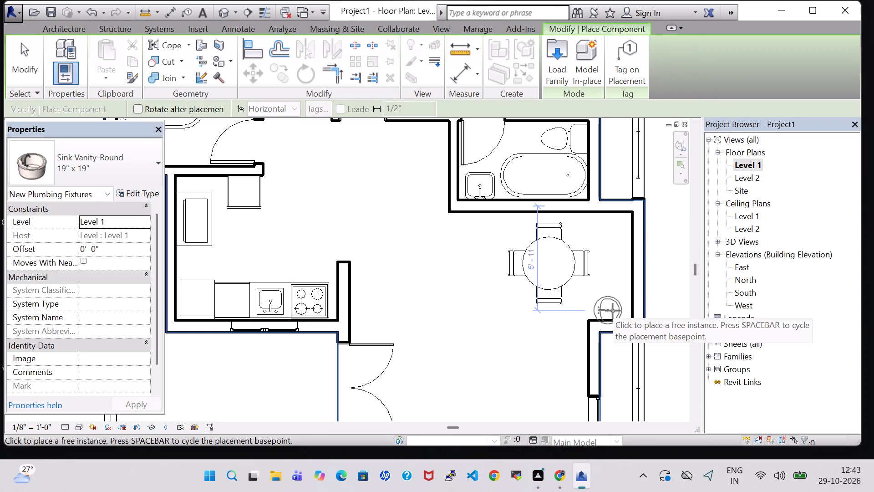
{"action": "key", "text": "space"}
{"action": "key", "text": "space"}
{"action": "scroll", "coordinate": [610, 300], "scroll_direction": "up", "scroll_amount": 5}
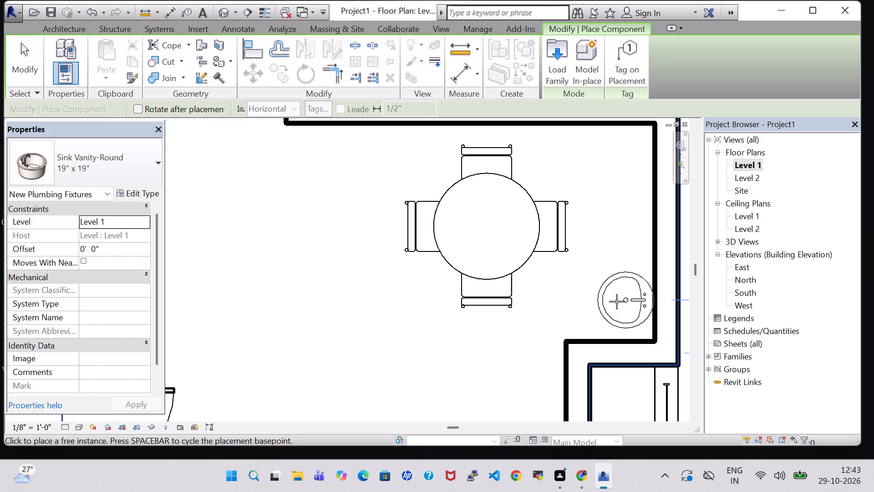
{"action": "left_click", "coordinate": [617, 302]}
{"action": "key", "text": "Escape"}
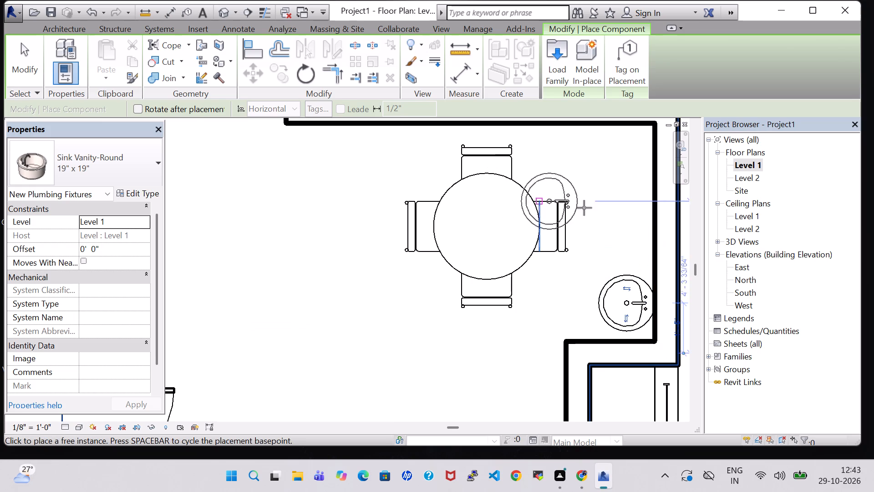
{"action": "key", "text": "Escape"}
Set the alcove vanity sink's offset from Level 1 to 2' 0".
{"action": "left_click", "coordinate": [647, 290]}
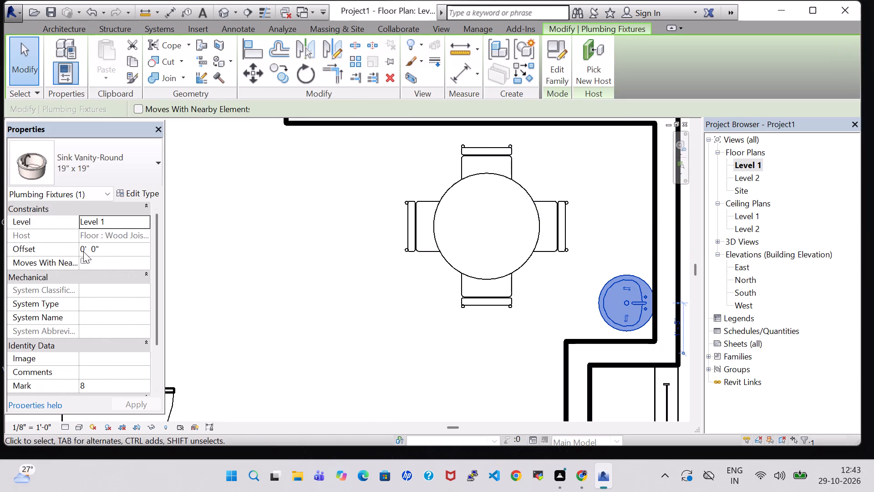
{"action": "left_click", "coordinate": [85, 251]}
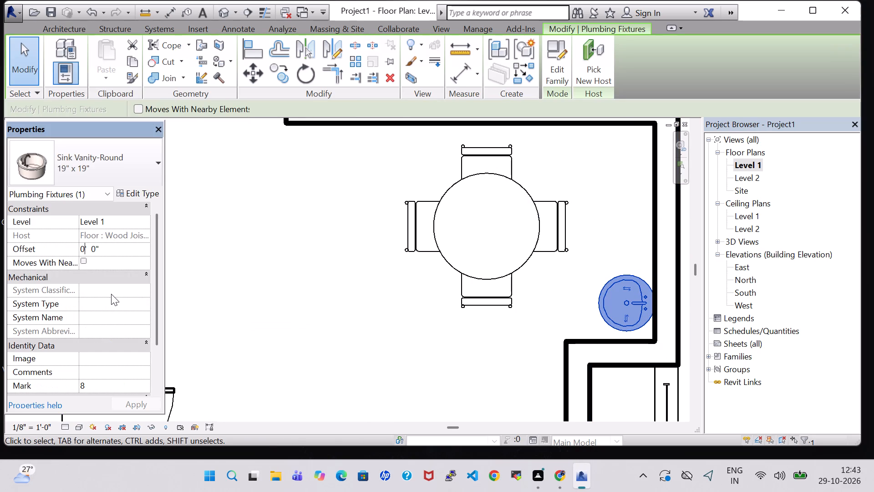
{"action": "key", "text": "BackSpace"}
{"action": "key", "text": "2"}
{"action": "key", "text": "Return"}
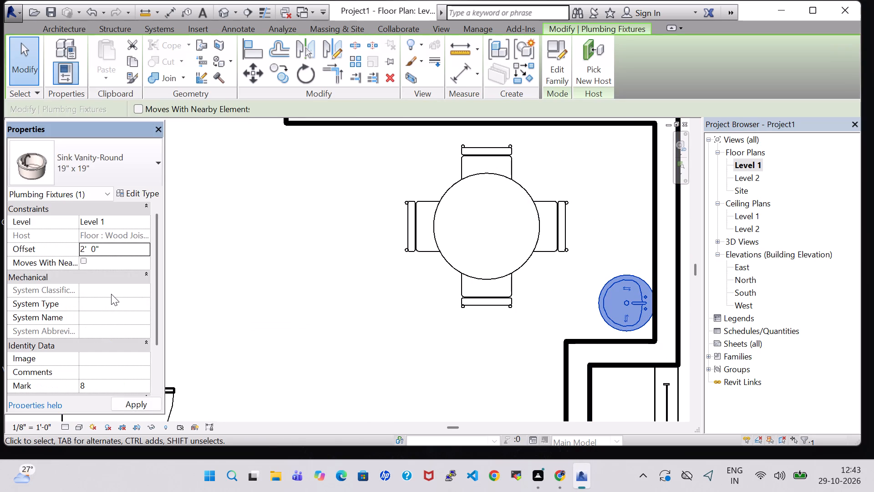
{"action": "left_click", "coordinate": [608, 201]}
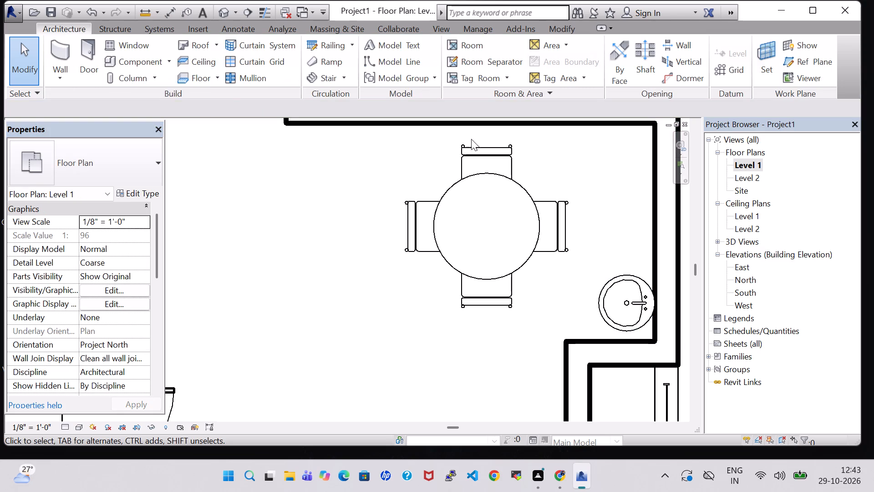
Place a 24" x 48" Mirror-Ellipse component on the alcove's outer wall, directly behind the round vanity sink.
{"action": "left_click", "coordinate": [131, 57]}
{"action": "left_click", "coordinate": [117, 158]}
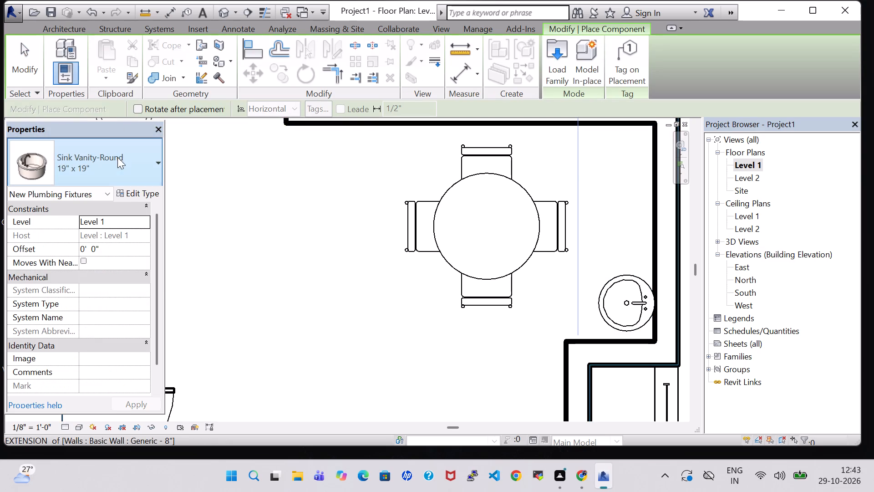
{"action": "type", "text": "mi"}
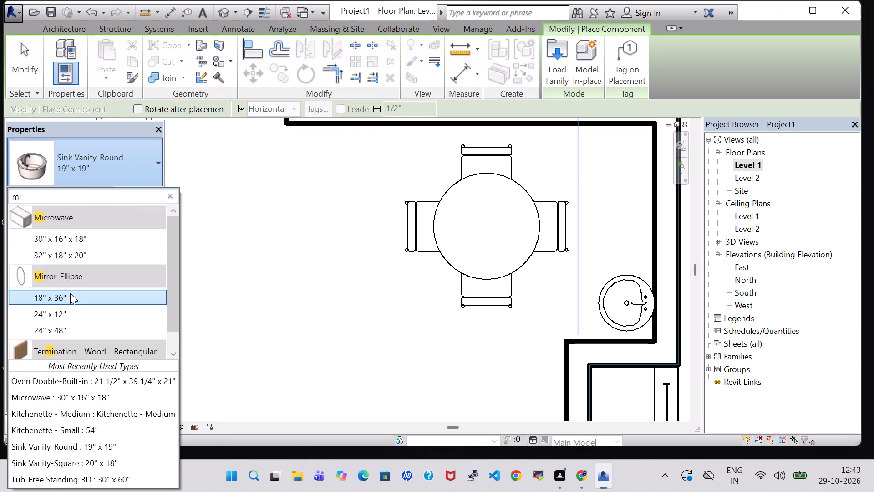
{"action": "left_click", "coordinate": [77, 330]}
{"action": "scroll", "coordinate": [740, 333], "scroll_direction": "up", "scroll_amount": 5}
{"action": "scroll", "coordinate": [660, 294], "scroll_direction": "up", "scroll_amount": 4}
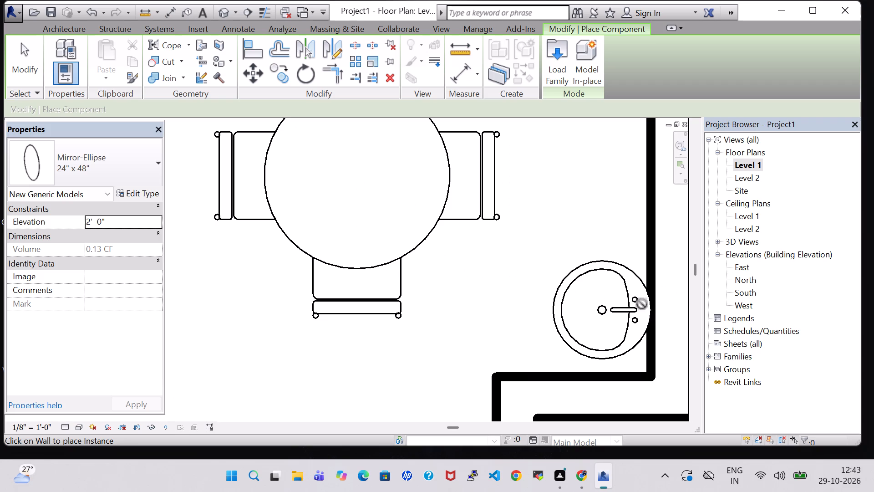
{"action": "left_click", "coordinate": [652, 304]}
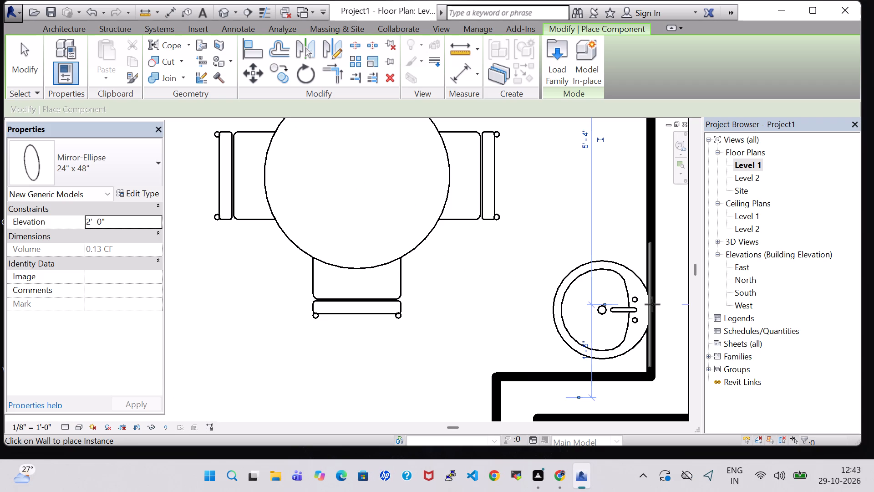
{"action": "key", "text": "Escape"}
{"action": "key", "text": "Escape"}
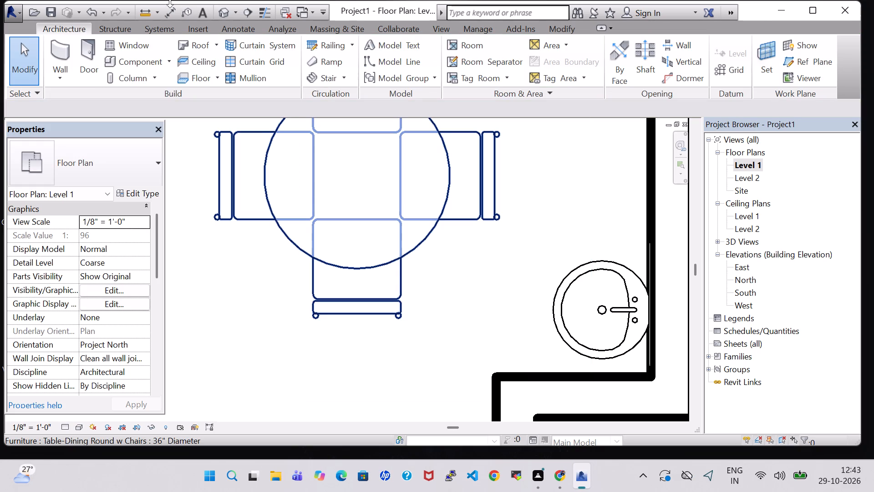
Examine the dining alcove in the 3D view, checking the round sink and the mirror on the wall behind it.
{"action": "left_click", "coordinate": [220, 17]}
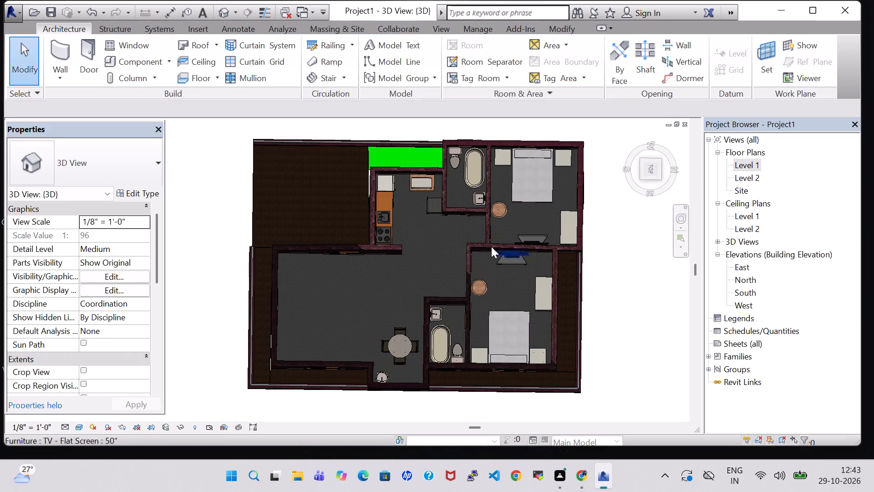
{"action": "middle_click_drag", "start_coordinate": [325, 298], "coordinate": [419, 314], "text": "shift"}
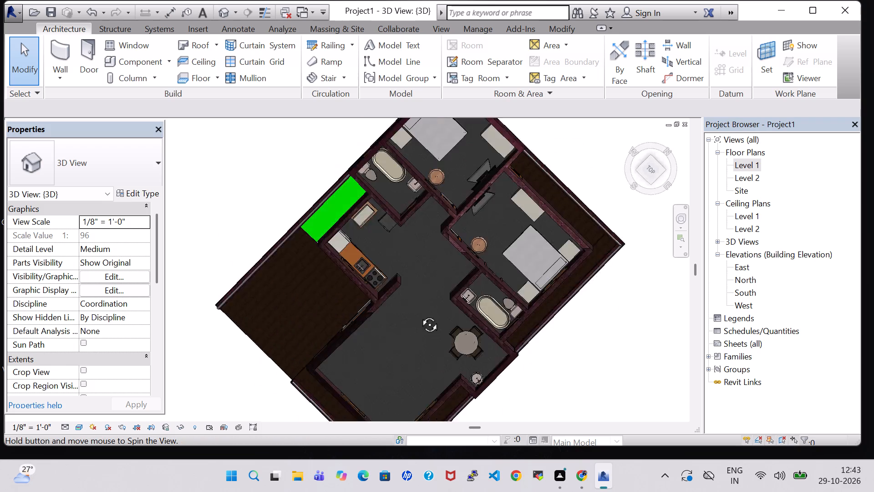
{"action": "middle_click_drag", "start_coordinate": [419, 314], "coordinate": [621, 298], "text": "shift"}
{"action": "middle_click_drag", "start_coordinate": [520, 236], "coordinate": [517, 164], "text": "shift"}
{"action": "scroll", "coordinate": [501, 160], "scroll_direction": "up", "scroll_amount": 6}
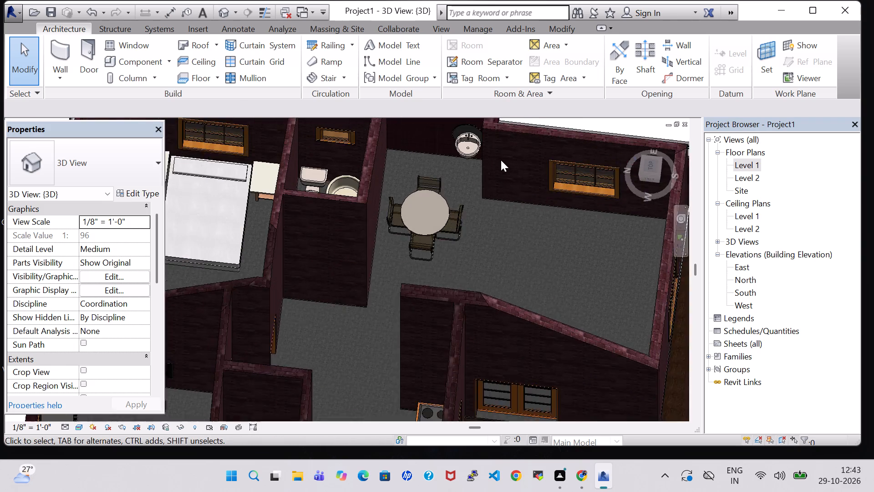
{"action": "middle_click_drag", "start_coordinate": [502, 248], "coordinate": [507, 165]}
{"action": "middle_click_drag", "start_coordinate": [507, 165], "coordinate": [557, 352]}
{"action": "scroll", "coordinate": [431, 304], "scroll_direction": "up", "scroll_amount": 1}
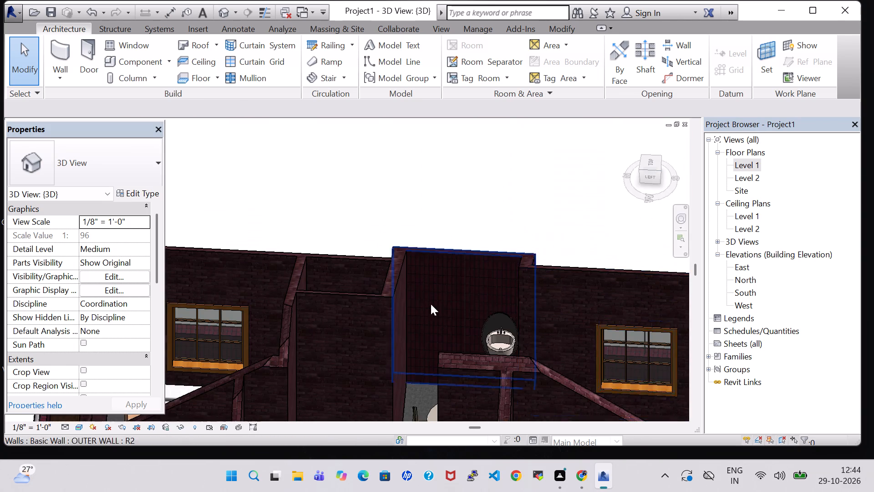
{"action": "scroll", "coordinate": [431, 304], "scroll_direction": "up", "scroll_amount": 1}
{"action": "middle_click_drag", "start_coordinate": [565, 172], "coordinate": [566, 248]}
{"action": "left_click", "coordinate": [520, 295]}
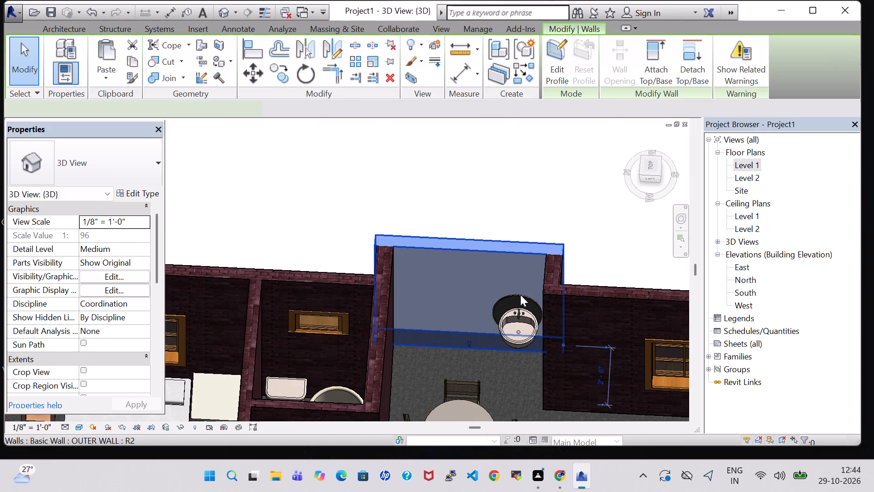
{"action": "left_click", "coordinate": [561, 236]}
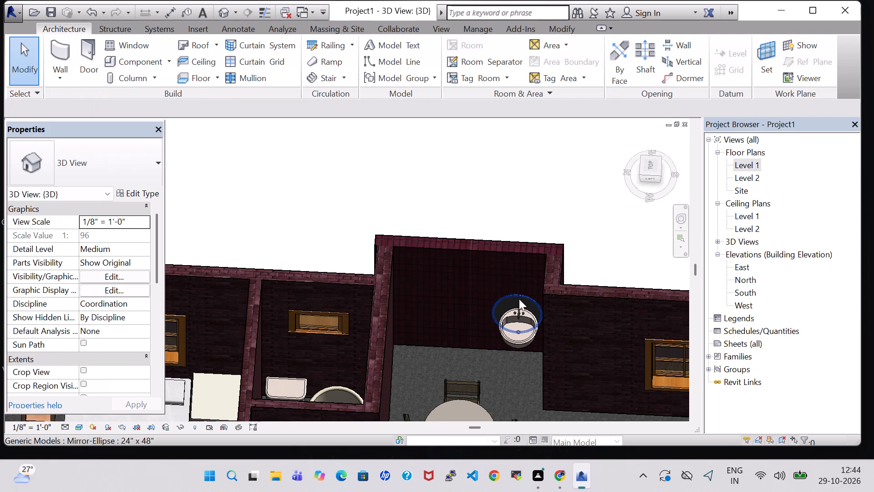
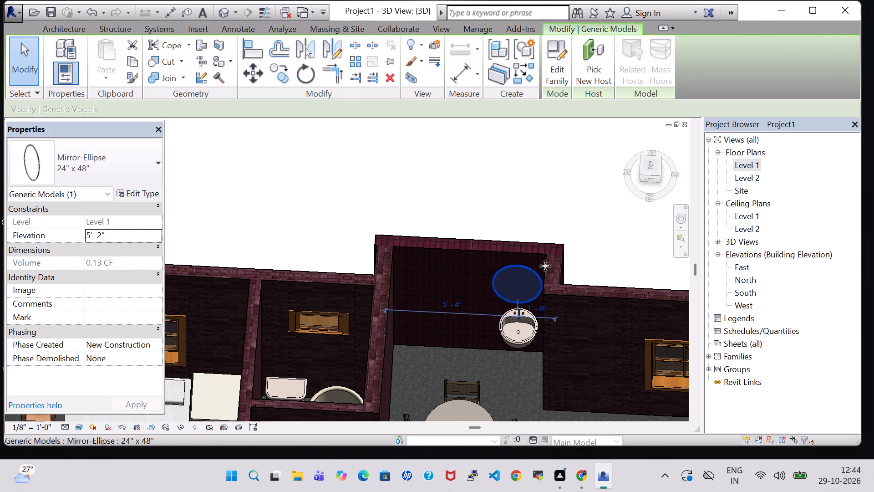
Look over the whole house in 3D, and open the Level 1 floor plan to examine the full room layout.
{"action": "left_click", "coordinate": [535, 207]}
{"action": "scroll", "coordinate": [535, 207], "scroll_direction": "up", "scroll_amount": 1}
{"action": "middle_click", "coordinate": [535, 207], "text": "shift"}
{"action": "middle_click_drag", "start_coordinate": [535, 207], "coordinate": [530, 182], "text": "shift"}
{"action": "middle_click_drag", "start_coordinate": [543, 263], "coordinate": [553, 183], "text": "shift"}
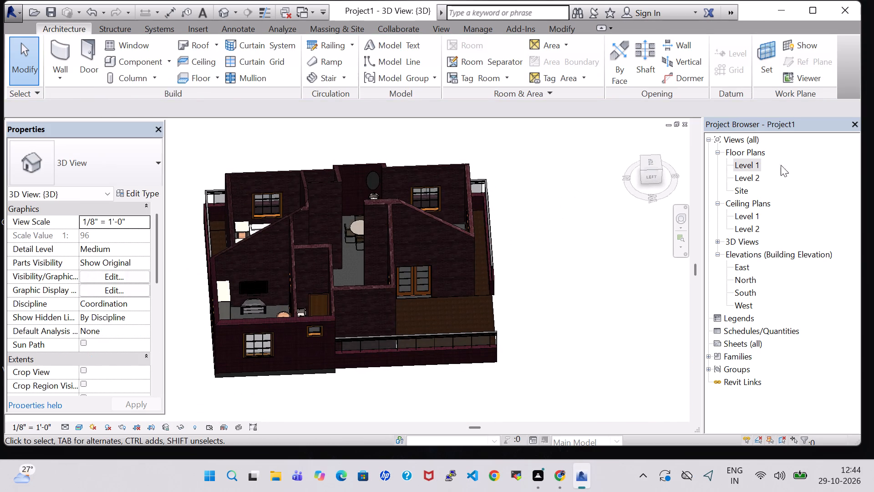
{"action": "double_click", "coordinate": [748, 164]}
{"action": "scroll", "coordinate": [456, 181], "scroll_direction": "down", "scroll_amount": 4}
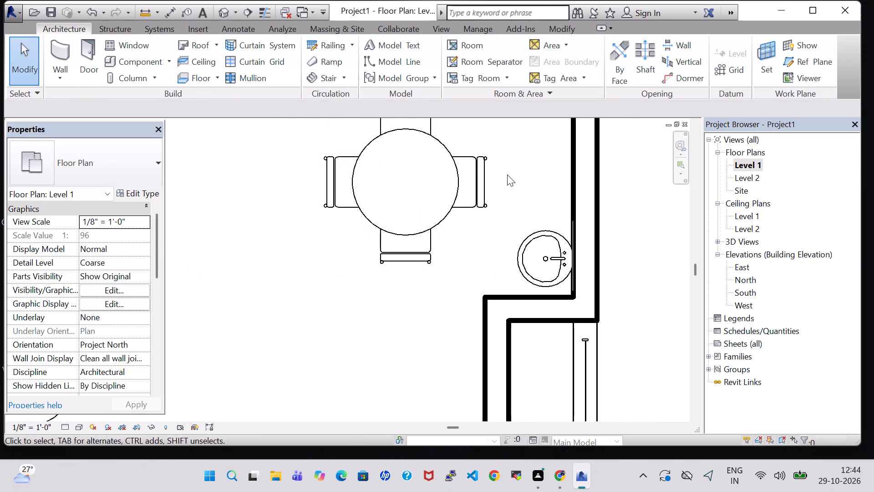
{"action": "middle_click", "coordinate": [507, 174]}
{"action": "middle_click_drag", "start_coordinate": [507, 174], "coordinate": [474, 263]}
{"action": "scroll", "coordinate": [316, 185], "scroll_direction": "up", "scroll_amount": 9}
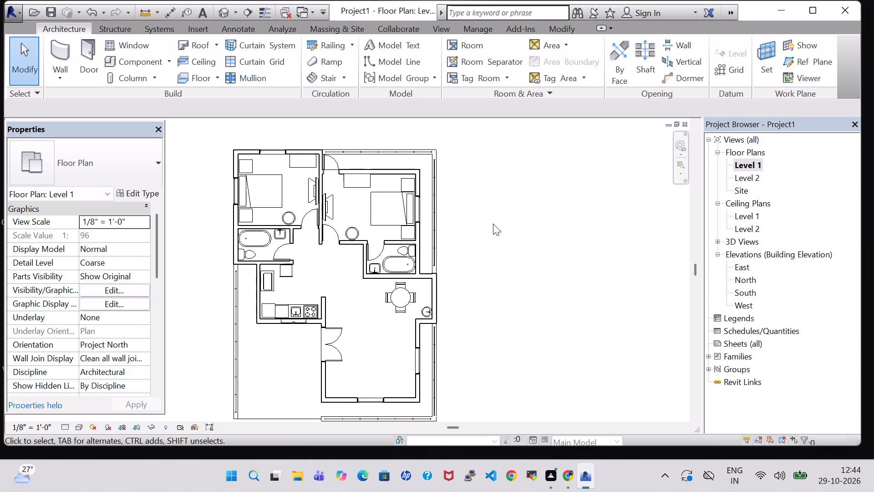
{"action": "middle_click_drag", "start_coordinate": [491, 230], "coordinate": [568, 229]}
{"action": "scroll", "coordinate": [567, 229], "scroll_direction": "up", "scroll_amount": 1}
{"action": "middle_click_drag", "start_coordinate": [567, 229], "coordinate": [574, 218]}
{"action": "scroll", "coordinate": [574, 218], "scroll_direction": "down", "scroll_amount": 1}
{"action": "middle_click_drag", "start_coordinate": [574, 218], "coordinate": [566, 212]}
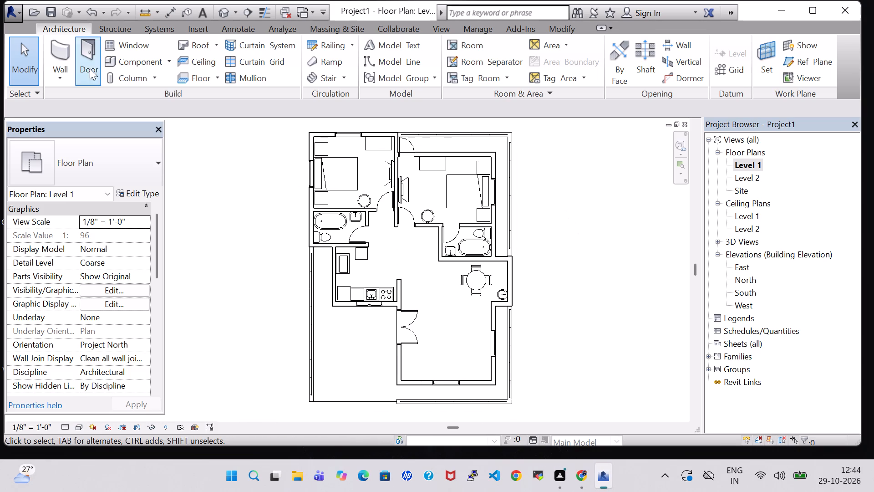
Load the Trash Compactor family from the US Imperial library's Specialty Equipment, Domestic folder.
{"action": "left_click", "coordinate": [117, 64]}
{"action": "left_click_drag", "start_coordinate": [579, 84], "coordinate": [558, 74]}
{"action": "left_click", "coordinate": [558, 74]}
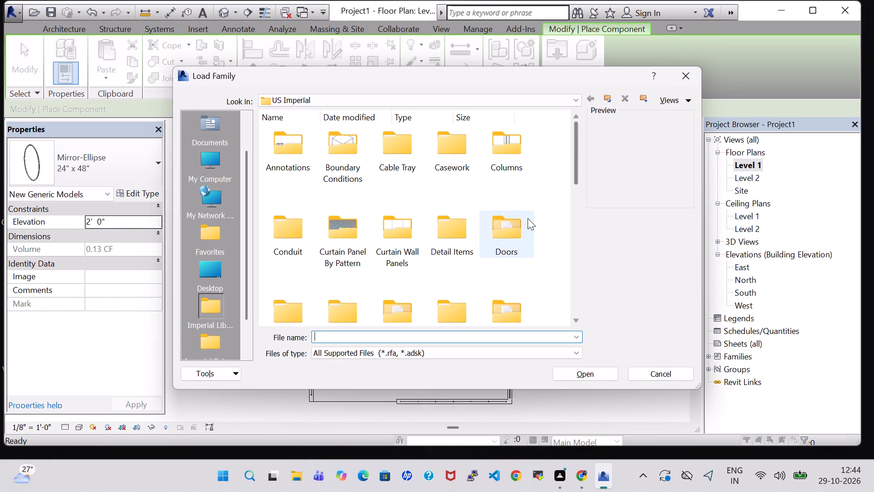
{"action": "scroll", "coordinate": [528, 218], "scroll_direction": "down", "scroll_amount": 1}
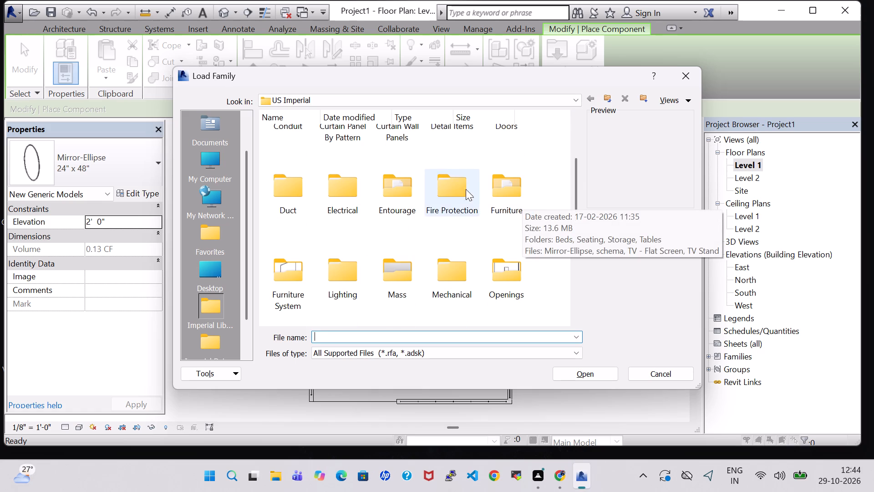
{"action": "scroll", "coordinate": [419, 190], "scroll_direction": "down", "scroll_amount": 1}
{"action": "scroll", "coordinate": [347, 207], "scroll_direction": "down", "scroll_amount": 1}
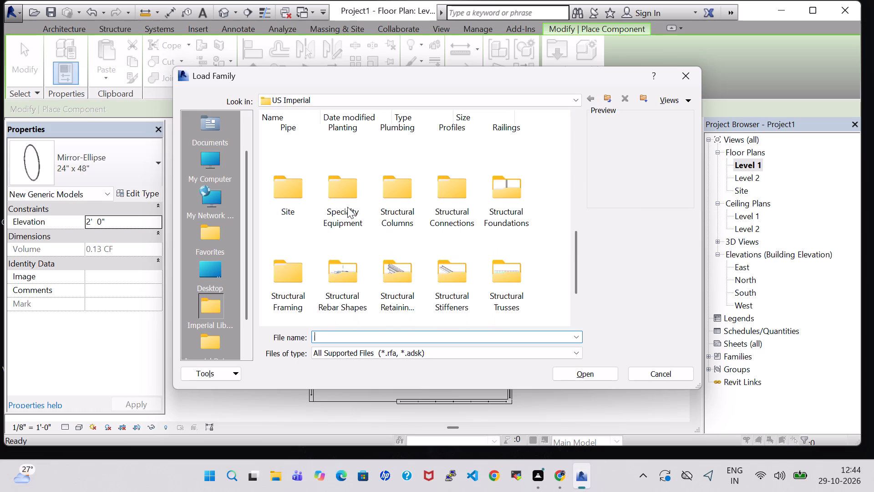
{"action": "double_click", "coordinate": [347, 207]}
{"action": "double_click", "coordinate": [320, 131]}
{"action": "scroll", "coordinate": [441, 255], "scroll_direction": "down", "scroll_amount": 2}
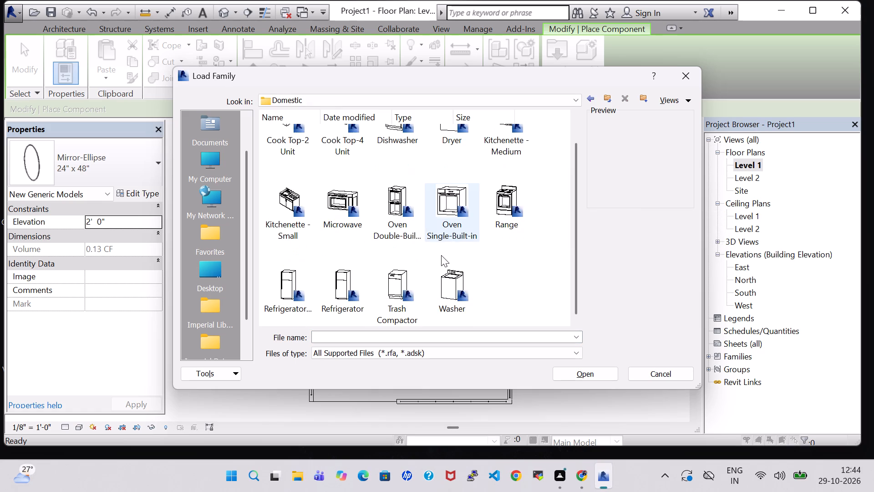
{"action": "left_click", "coordinate": [394, 282]}
{"action": "left_click", "coordinate": [585, 377]}
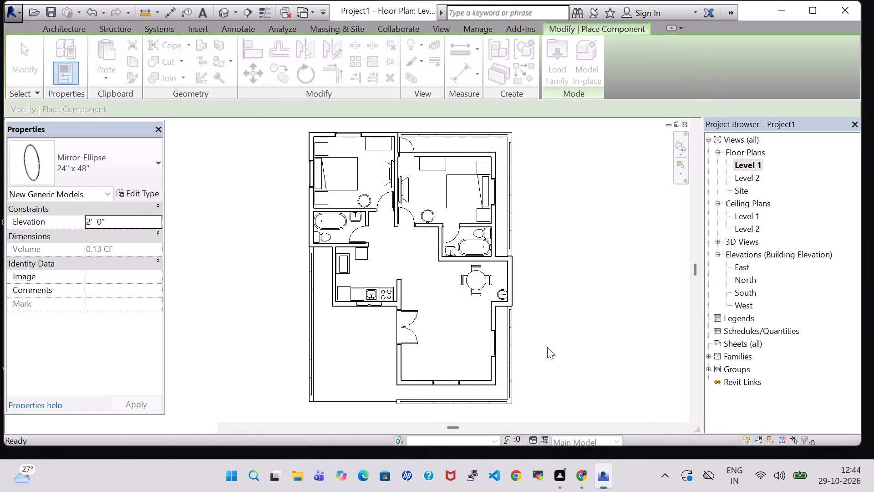
Place an 18" x 24" x 34 1/2" trash compactor against the alcove's outer wall near the round sink, rotated to face the dining table.
{"action": "scroll", "coordinate": [506, 311], "scroll_direction": "up", "scroll_amount": 11}
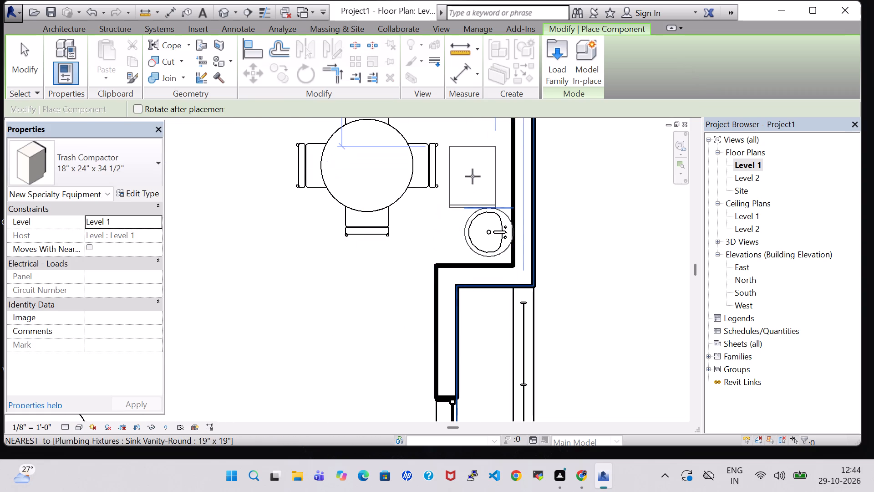
{"action": "key", "text": "space"}
{"action": "key", "text": "space"}
{"action": "key", "text": "space"}
{"action": "scroll", "coordinate": [473, 176], "scroll_direction": "up", "scroll_amount": 1}
{"action": "middle_click_drag", "start_coordinate": [473, 176], "coordinate": [480, 173]}
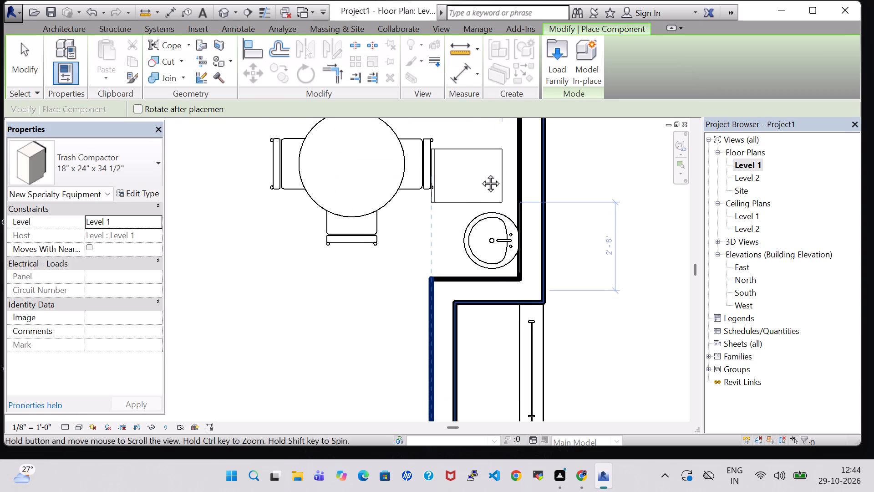
{"action": "middle_click_drag", "start_coordinate": [480, 173], "coordinate": [490, 165]}
{"action": "middle_click_drag", "start_coordinate": [502, 158], "coordinate": [485, 268]}
{"action": "scroll", "coordinate": [485, 270], "scroll_direction": "down", "scroll_amount": 2}
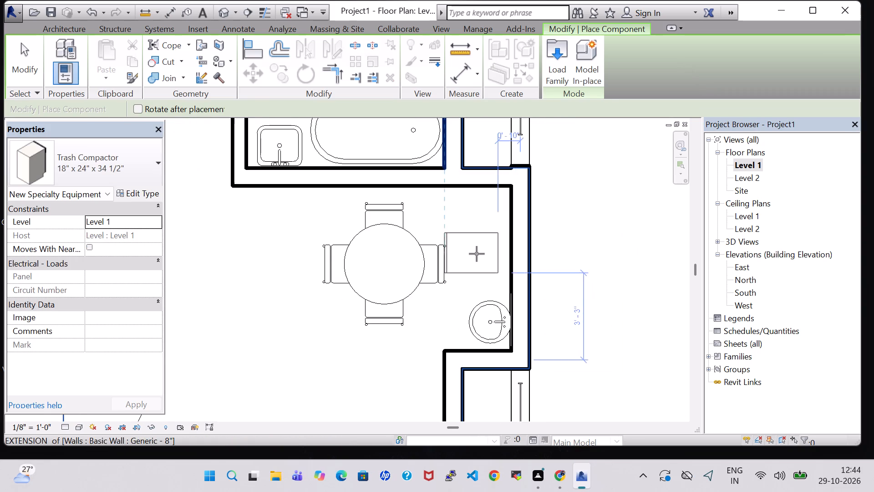
{"action": "left_click", "coordinate": [483, 255]}
{"action": "key", "text": "Escape"}
{"action": "key", "text": "Escape"}
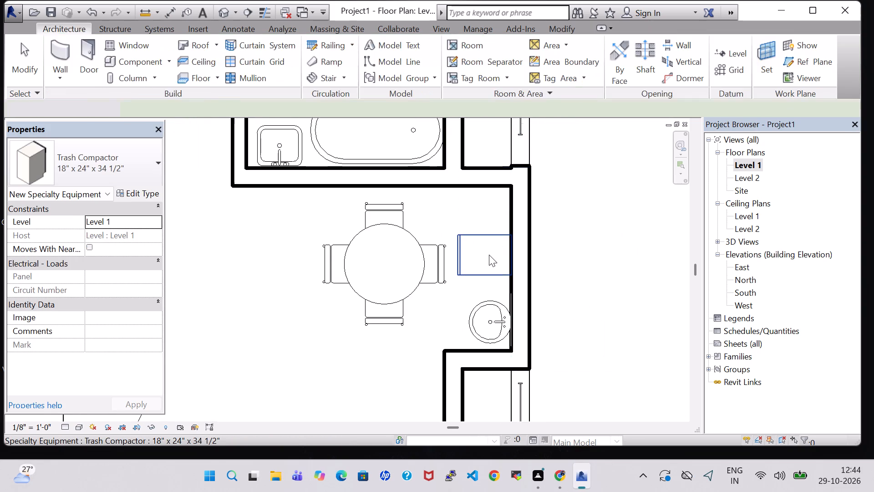
Nudge the trash compactor horizontally to fine-tune its gap from the alcove's outer wall.
{"action": "left_click", "coordinate": [490, 257]}
{"action": "key", "text": "Left"}
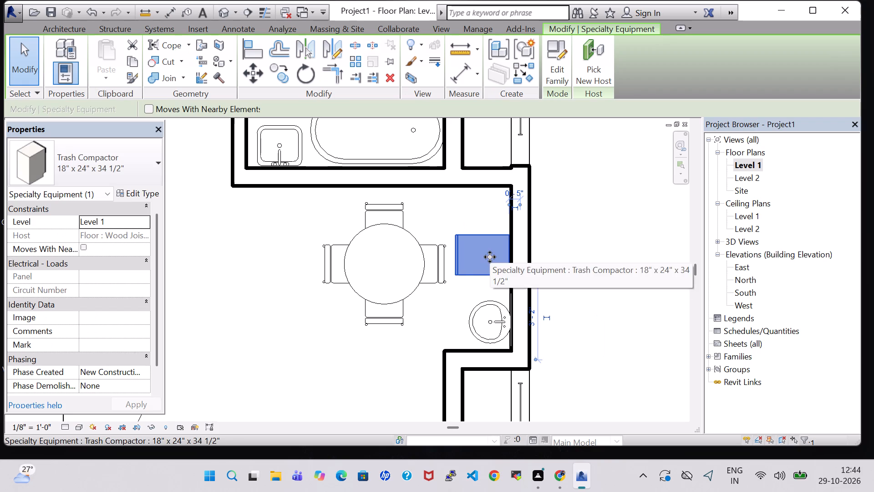
{"action": "key", "text": "Left"}
{"action": "key", "text": "Left"}
{"action": "key", "text": "Right"}
{"action": "key", "text": "Right"}
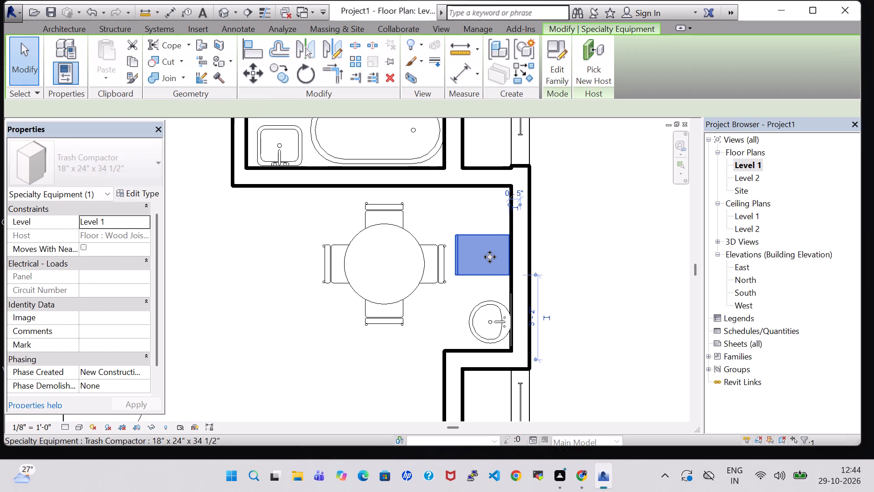
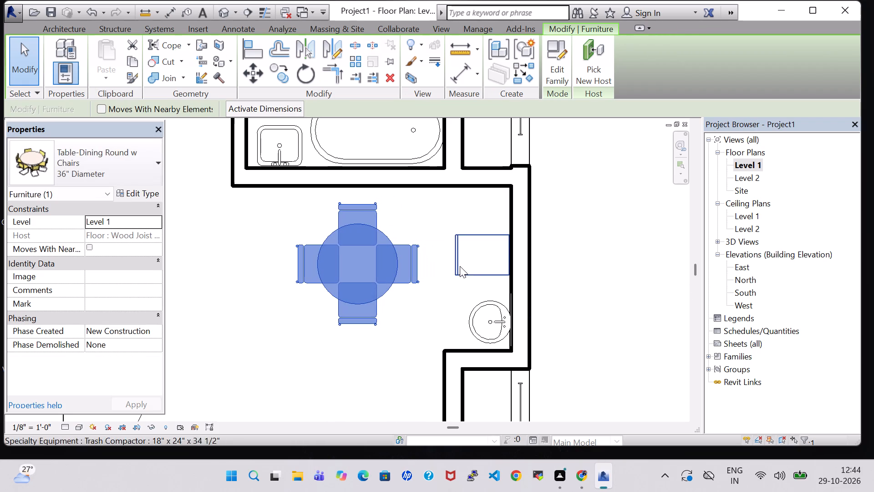
Examine the dining alcove's trash compactor, round sink and table in the 3D view, from above and close up.
{"action": "left_click", "coordinate": [596, 257]}
{"action": "scroll", "coordinate": [596, 261], "scroll_direction": "down", "scroll_amount": 4}
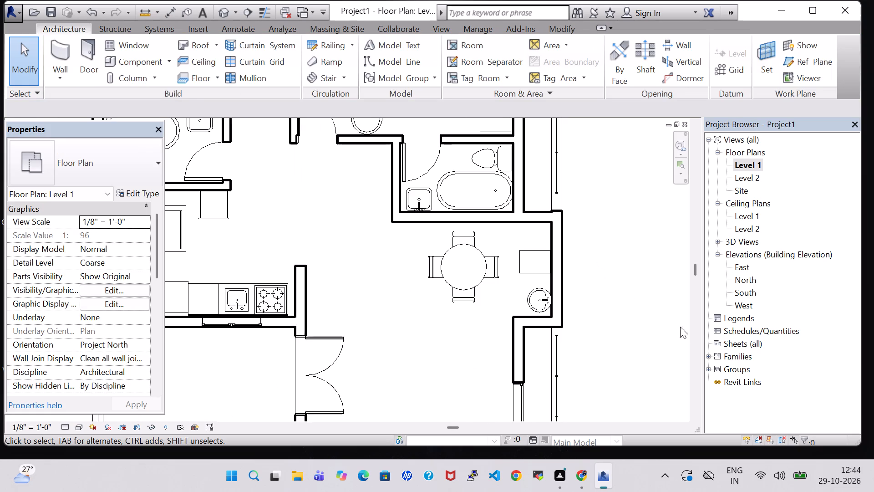
{"action": "left_click", "coordinate": [223, 15]}
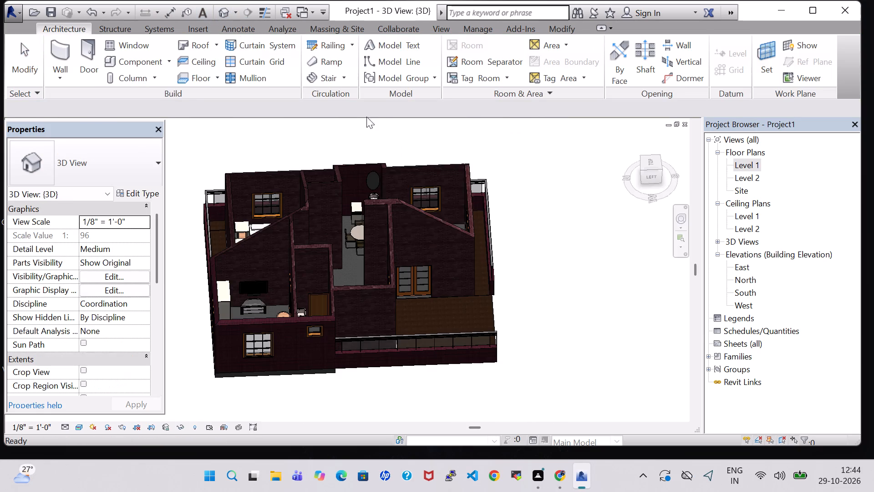
{"action": "middle_click_drag", "start_coordinate": [531, 223], "coordinate": [527, 316], "text": "shift"}
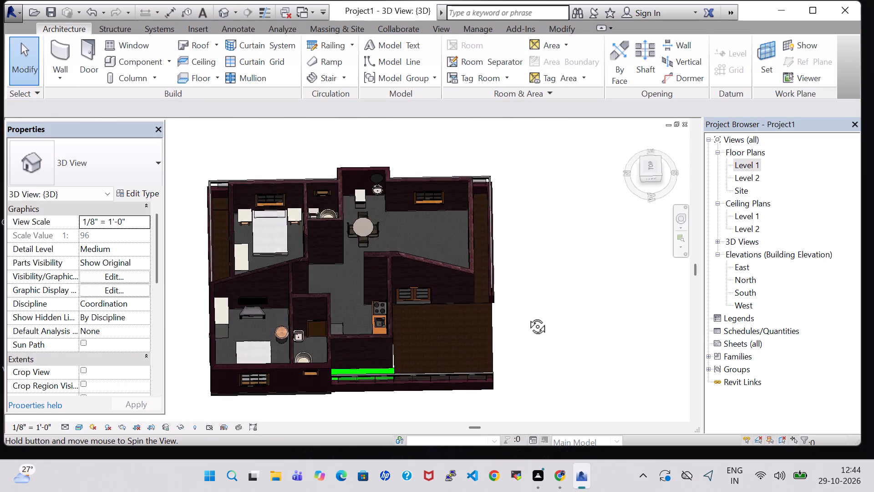
{"action": "middle_click_drag", "start_coordinate": [527, 316], "coordinate": [526, 317], "text": "shift"}
{"action": "scroll", "coordinate": [404, 242], "scroll_direction": "up", "scroll_amount": 6}
{"action": "middle_click_drag", "start_coordinate": [399, 225], "coordinate": [400, 195], "text": "shift"}
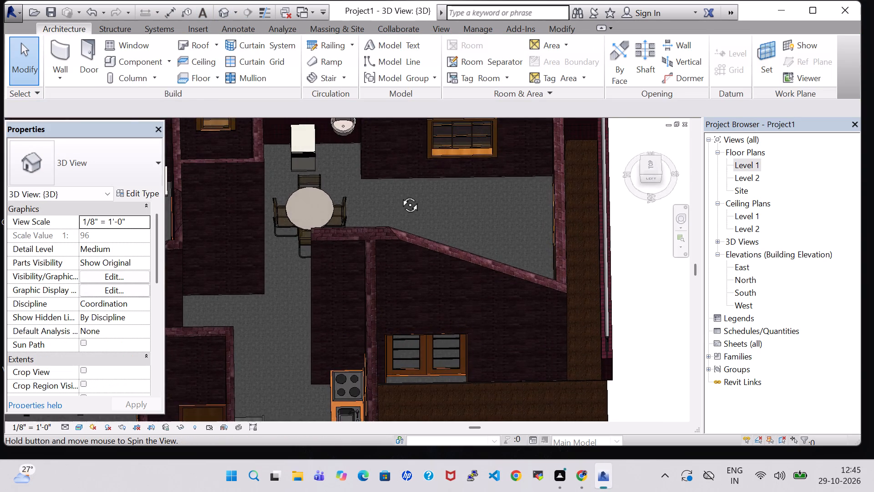
{"action": "middle_click_drag", "start_coordinate": [400, 195], "coordinate": [380, 216], "text": "shift"}
Return to the Level 1 floor plan and browse the US Imperial library's folders for another component family to load.
{"action": "double_click", "coordinate": [746, 161]}
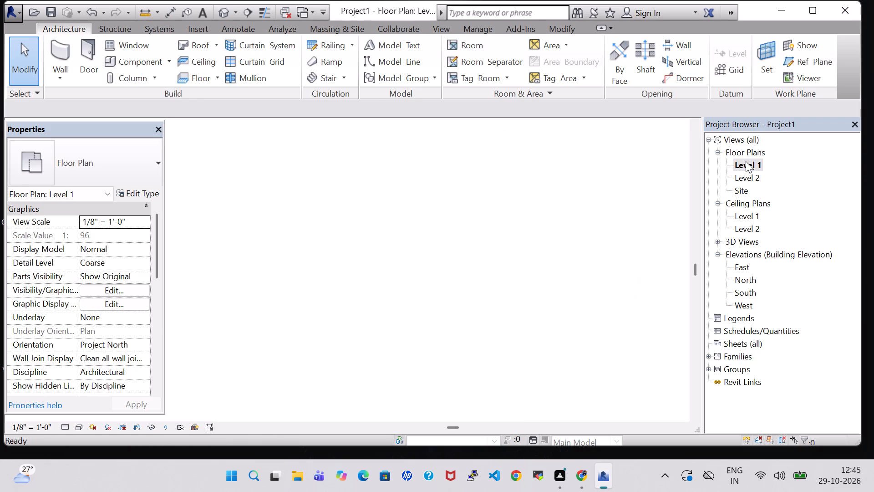
{"action": "scroll", "coordinate": [528, 209], "scroll_direction": "down", "scroll_amount": 2}
{"action": "middle_click_drag", "start_coordinate": [605, 247], "coordinate": [605, 239]}
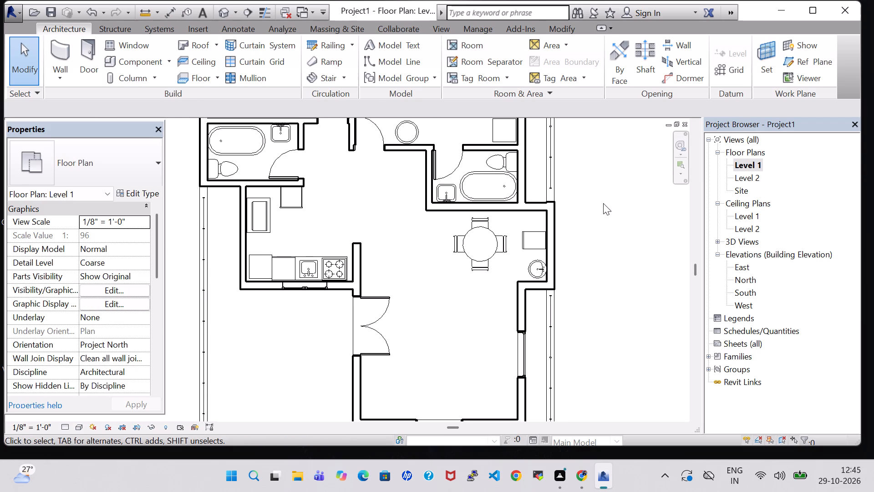
{"action": "middle_click_drag", "start_coordinate": [607, 298], "coordinate": [589, 238]}
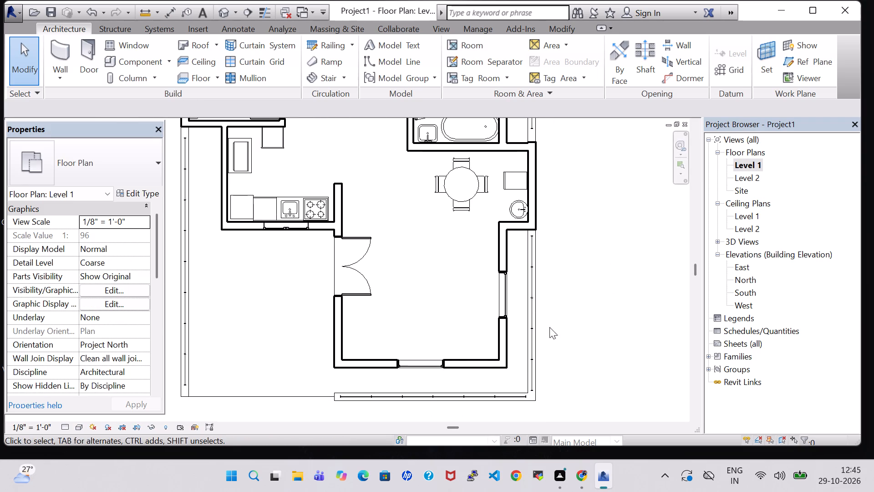
{"action": "left_click", "coordinate": [137, 62]}
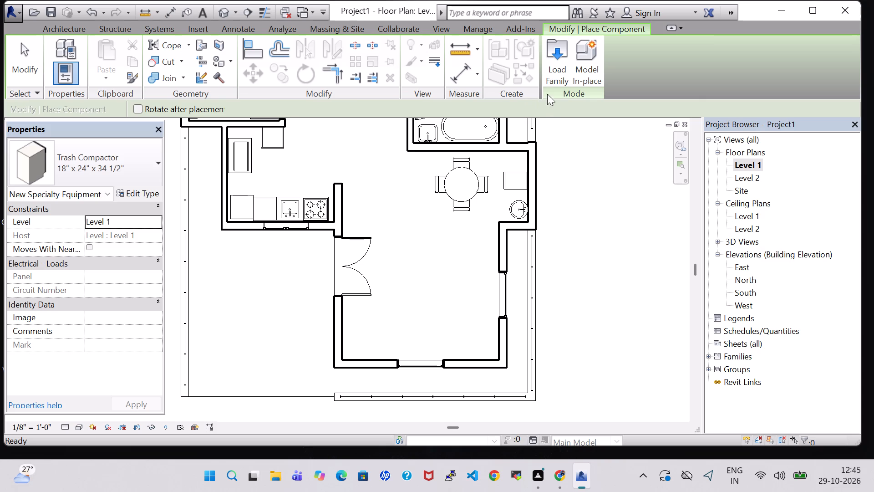
{"action": "left_click", "coordinate": [548, 68]}
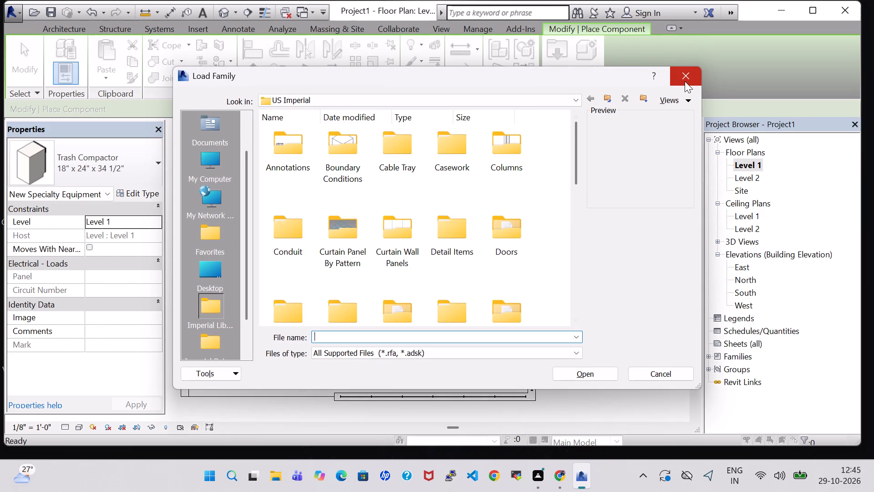
{"action": "scroll", "coordinate": [466, 278], "scroll_direction": "down", "scroll_amount": 1}
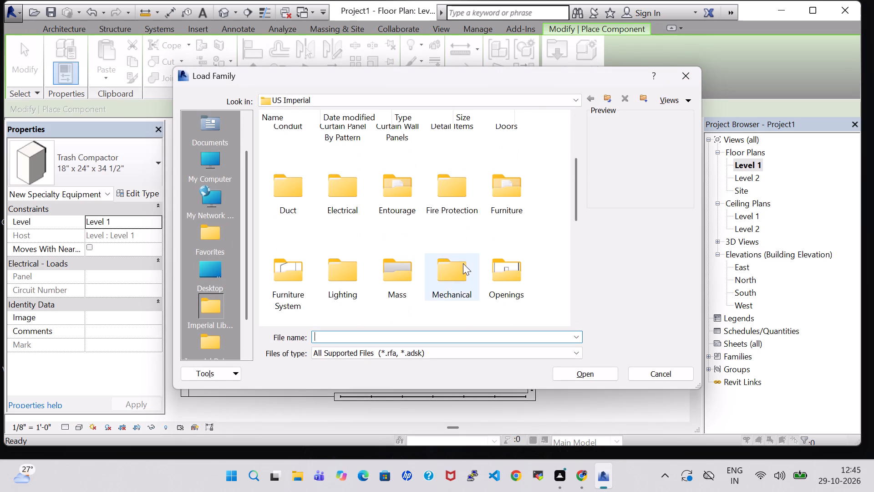
{"action": "scroll", "coordinate": [463, 263], "scroll_direction": "down", "scroll_amount": 1}
{"action": "scroll", "coordinate": [356, 256], "scroll_direction": "down", "scroll_amount": 1}
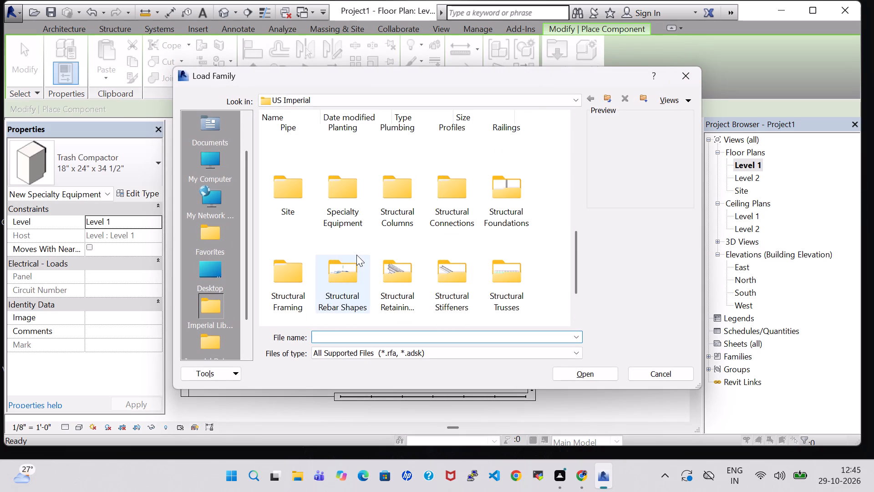
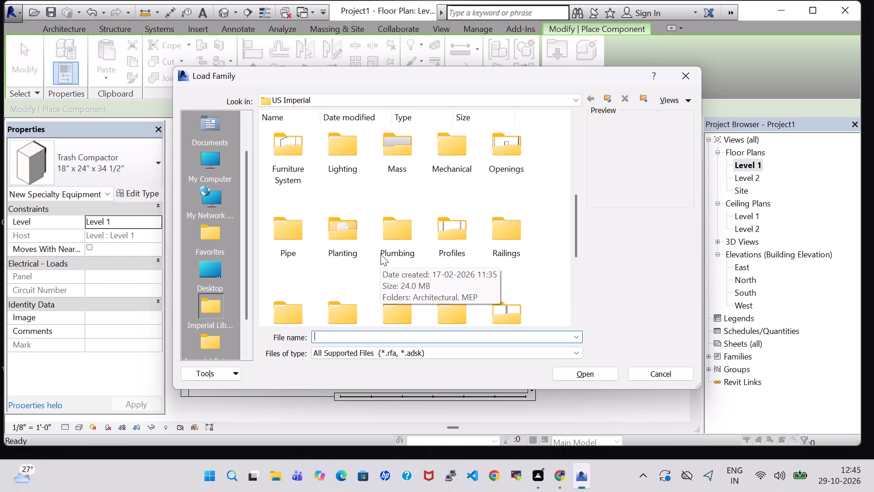
Load the Sofa-Corbu family from the US Imperial library's Furniture, Seating folder.
{"action": "scroll", "coordinate": [381, 254], "scroll_direction": "down", "scroll_amount": 3}
{"action": "scroll", "coordinate": [381, 254], "scroll_direction": "up", "scroll_amount": 1}
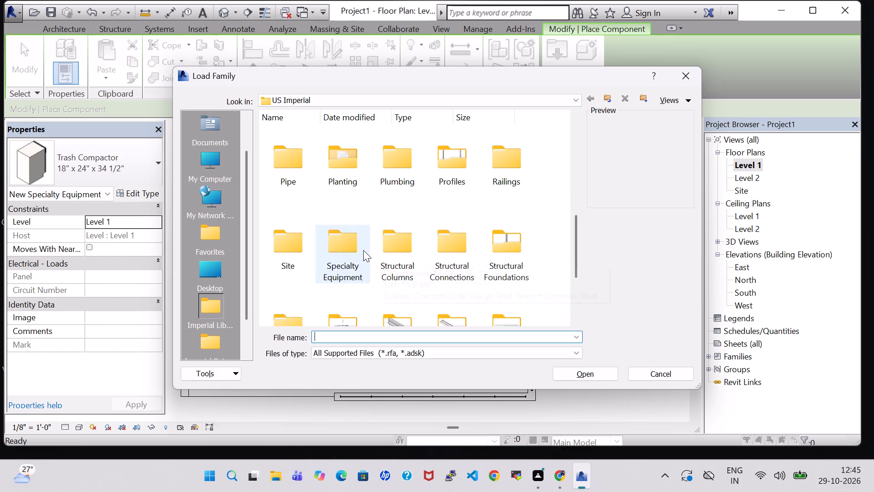
{"action": "scroll", "coordinate": [387, 224], "scroll_direction": "up", "scroll_amount": 1}
{"action": "scroll", "coordinate": [481, 261], "scroll_direction": "down", "scroll_amount": 1}
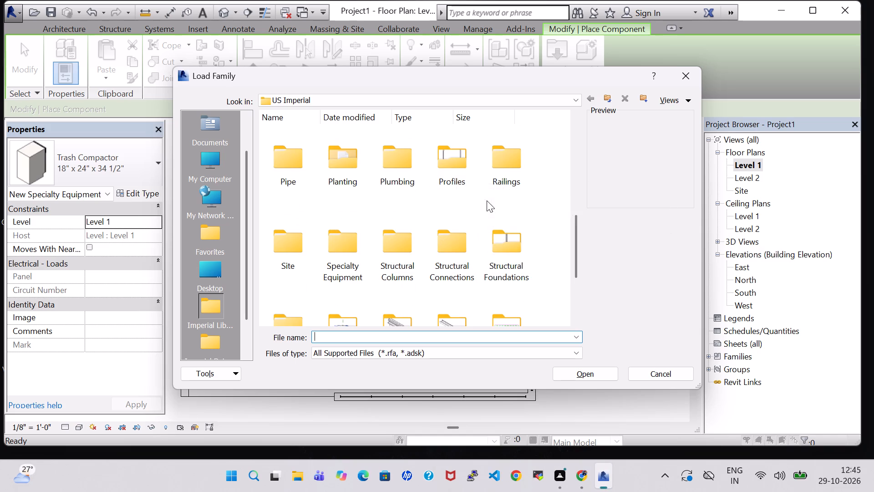
{"action": "scroll", "coordinate": [438, 218], "scroll_direction": "down", "scroll_amount": 1}
{"action": "scroll", "coordinate": [358, 261], "scroll_direction": "up", "scroll_amount": 1}
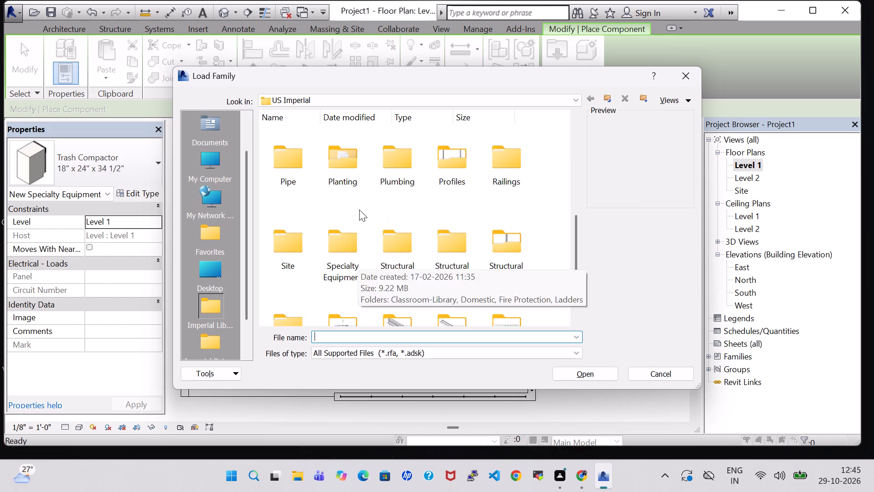
{"action": "scroll", "coordinate": [356, 199], "scroll_direction": "up", "scroll_amount": 2}
{"action": "double_click", "coordinate": [494, 235]}
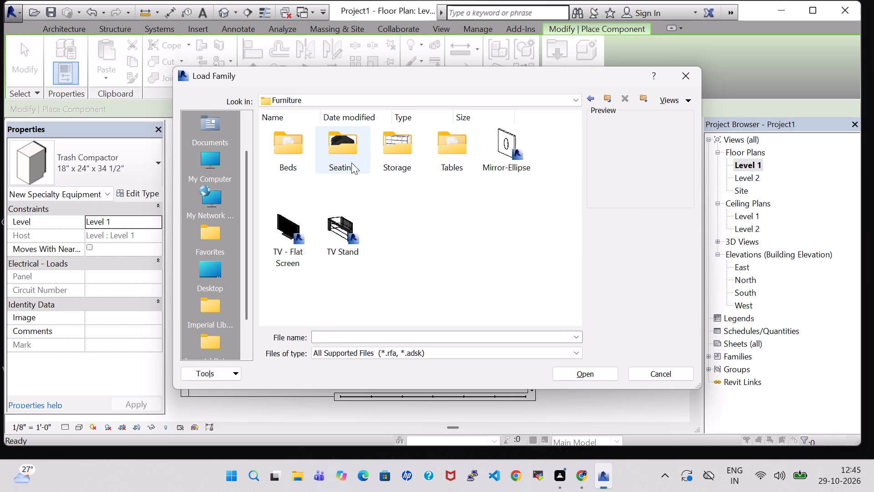
{"action": "double_click", "coordinate": [351, 163]}
{"action": "scroll", "coordinate": [421, 175], "scroll_direction": "down", "scroll_amount": 1}
{"action": "left_click", "coordinate": [392, 275]}
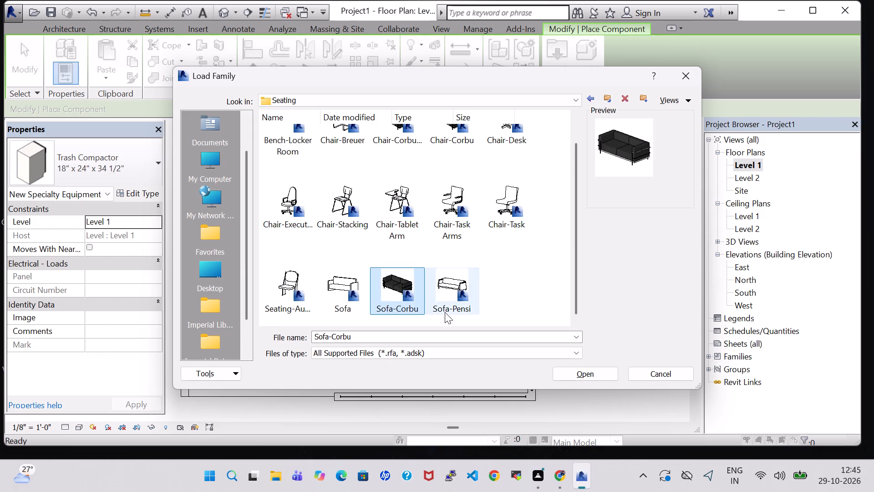
{"action": "left_click", "coordinate": [600, 367]}
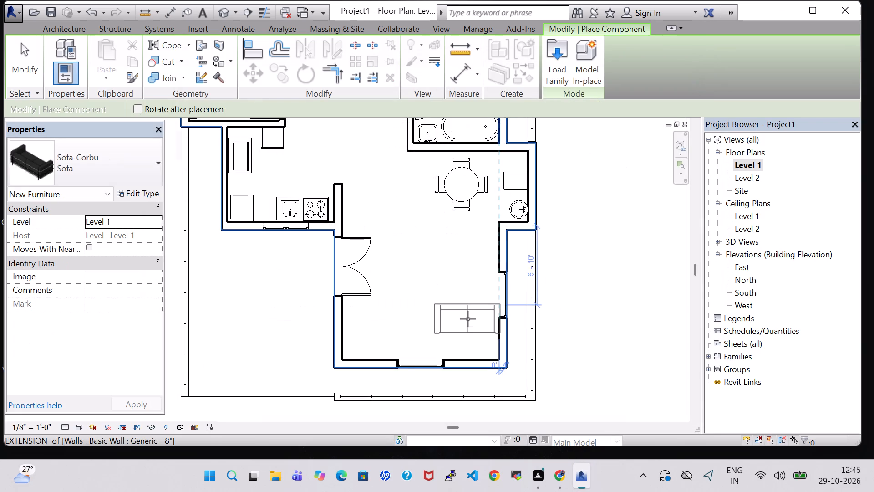
Place a Sofa-Corbu lengthwise along the living room's south wall, in front of the window.
{"action": "key", "text": "space"}
{"action": "key", "text": "space"}
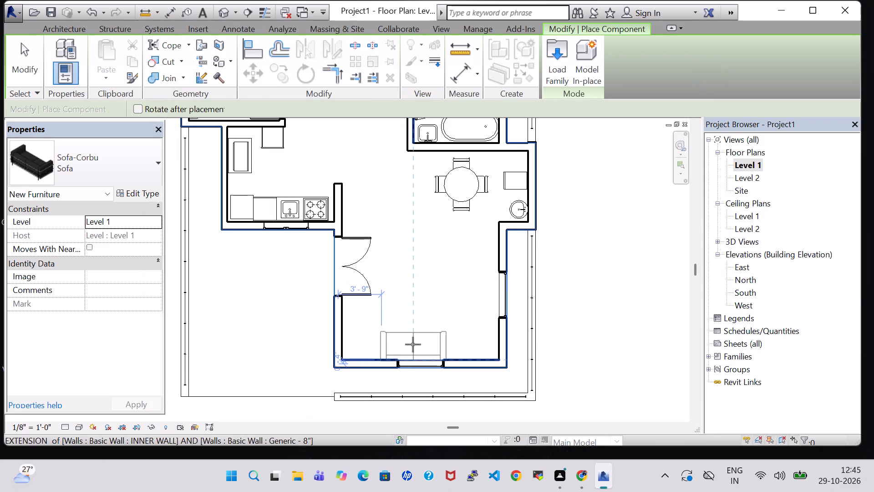
{"action": "key", "text": "space"}
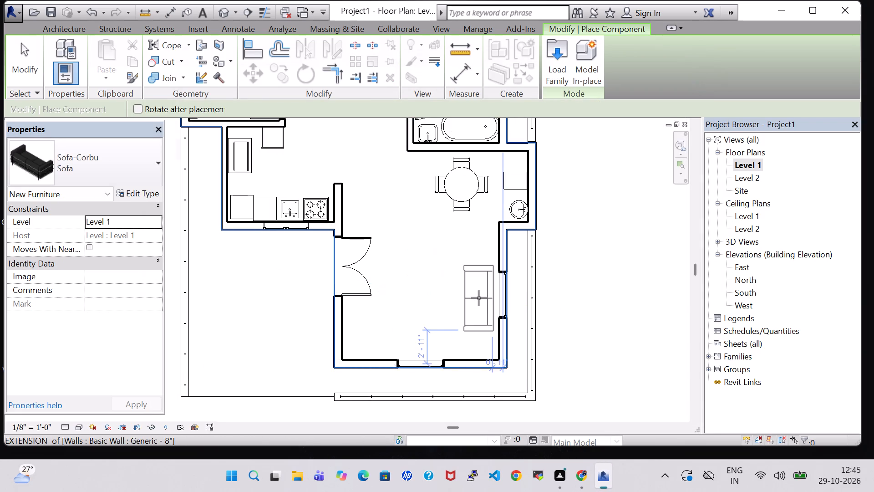
{"action": "key", "text": "space"}
{"action": "key", "text": "space"}
{"action": "key", "text": "space"}
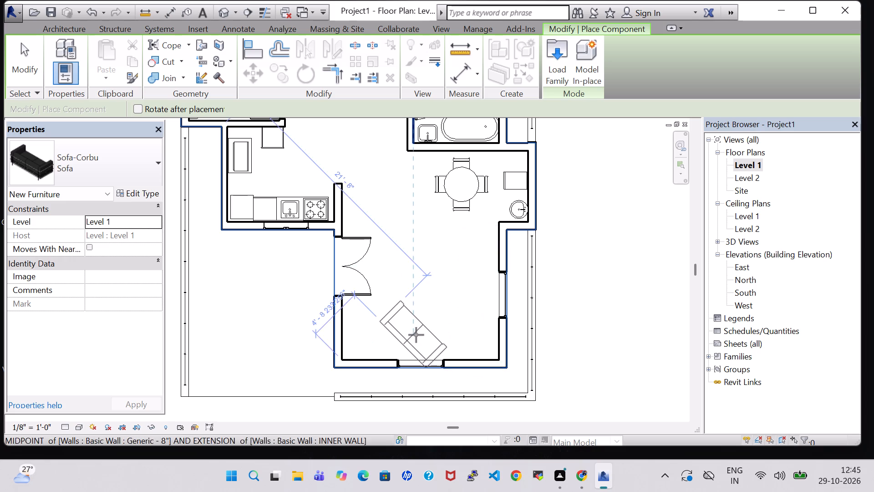
{"action": "key", "text": "space"}
{"action": "left_click", "coordinate": [421, 343]}
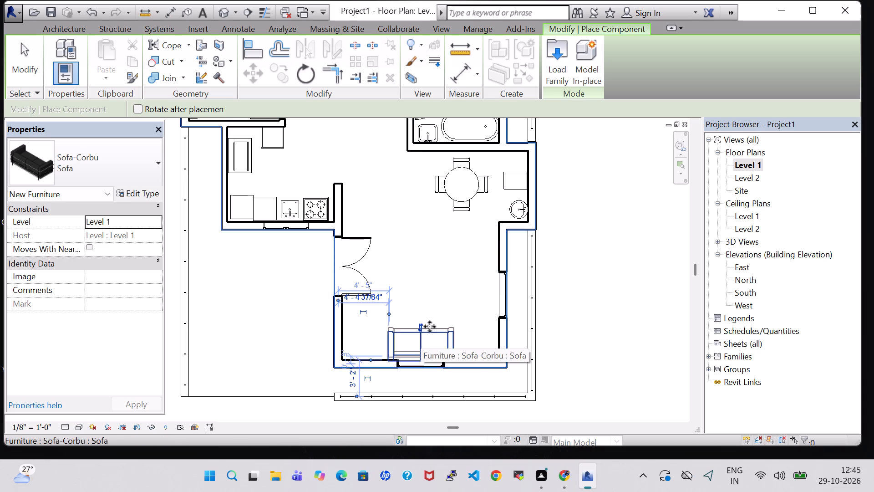
Place a second Sofa-Corbu across the living room, parallel to the south-wall sofa and turned around, just below the dining table.
{"action": "key", "text": "space"}
{"action": "key", "text": "space"}
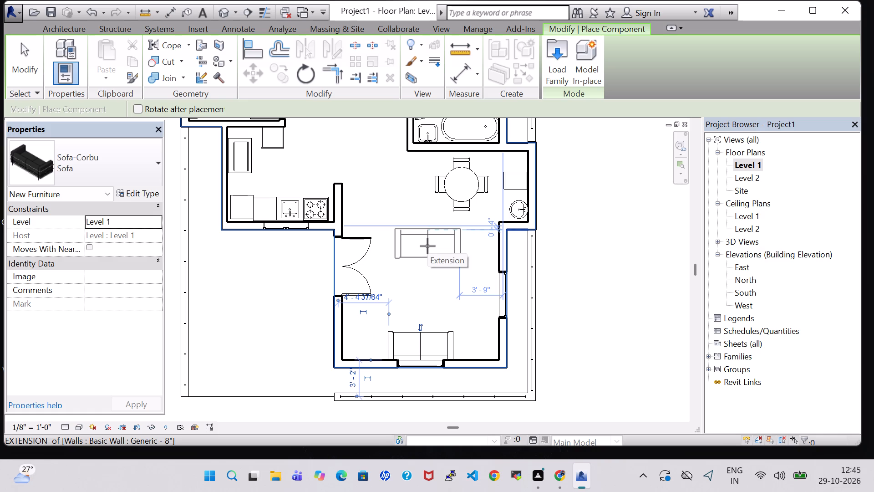
{"action": "left_click", "coordinate": [427, 246]}
{"action": "key", "text": "Escape"}
{"action": "key", "text": "Escape"}
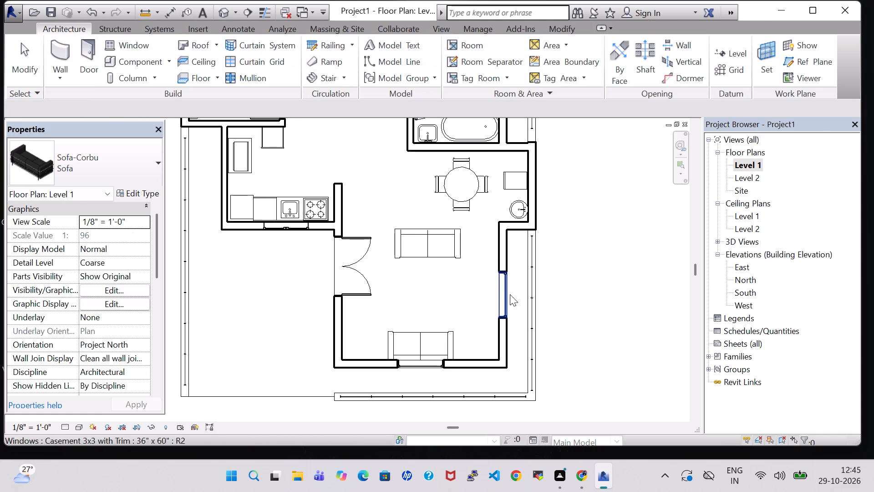
Place a third Sofa-Corbu, rotated to run north-south, beside the living room's east window, about 3'-3" from the south wall.
{"action": "left_click", "coordinate": [154, 64]}
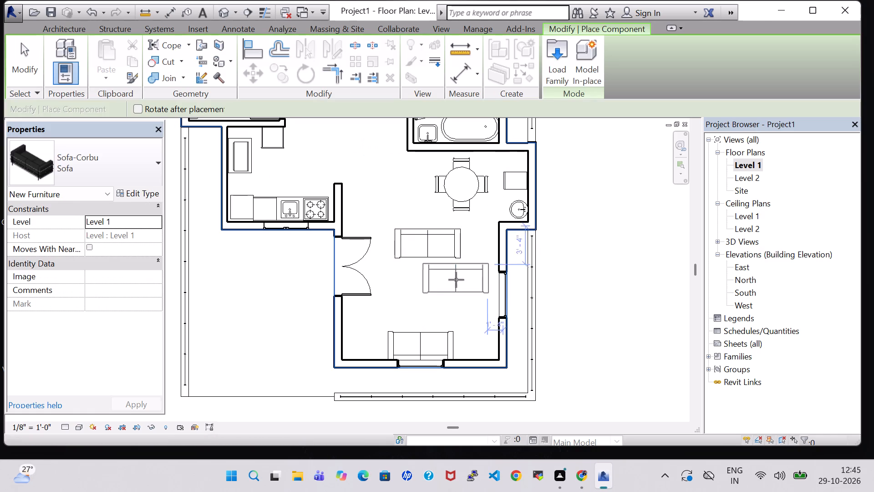
{"action": "key", "text": "space"}
{"action": "key", "text": "space"}
{"action": "key", "text": "space"}
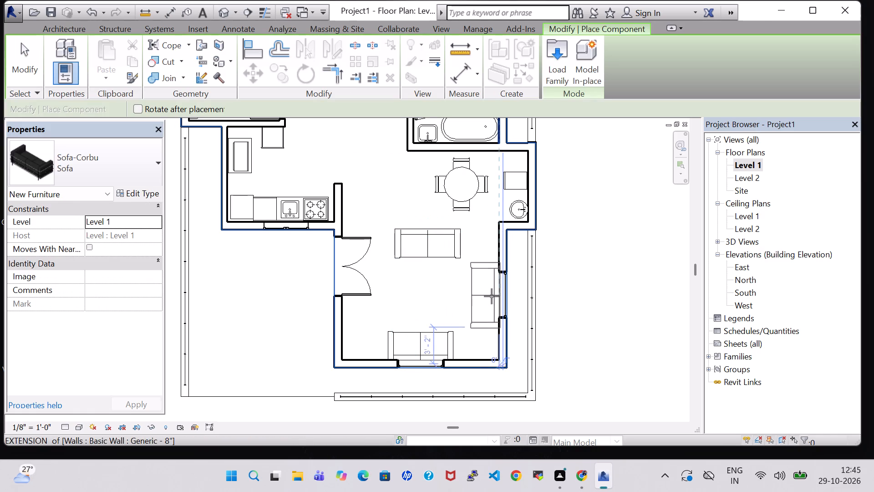
{"action": "left_click", "coordinate": [477, 295]}
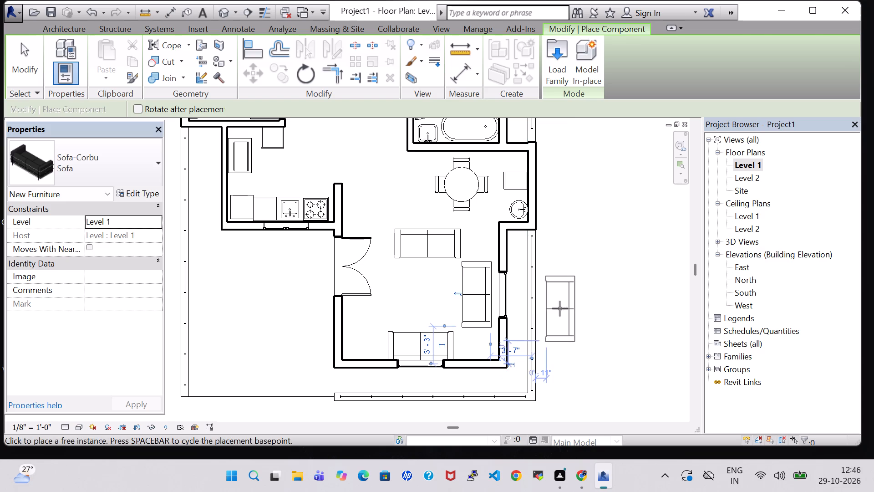
{"action": "key", "text": "Escape"}
{"action": "key", "text": "Escape"}
{"action": "key", "text": "Escape"}
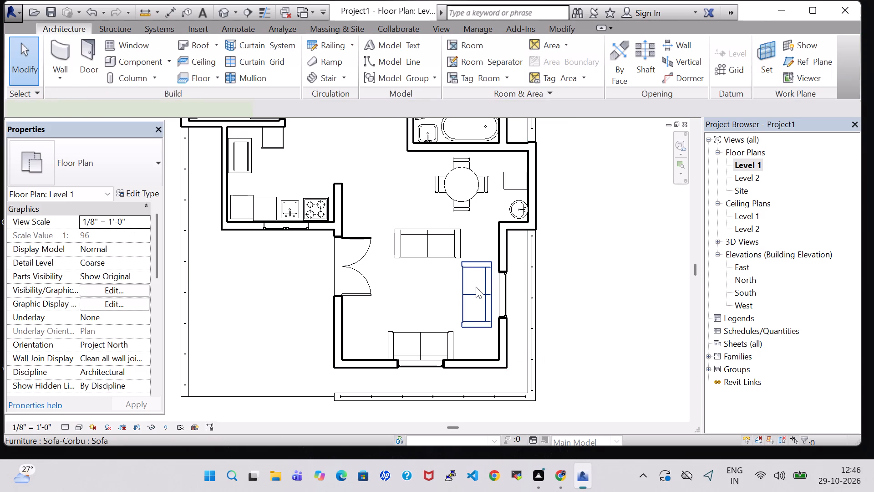
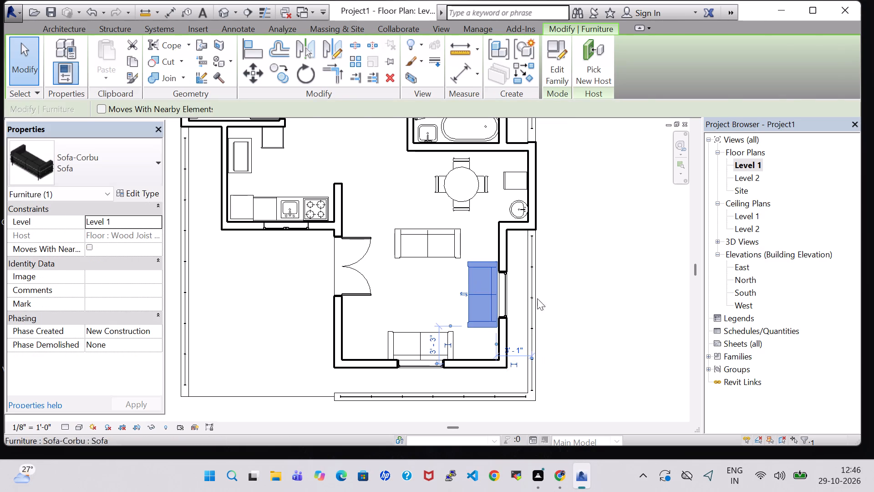
Load the Table-Round family from the US Imperial library's Furniture, Tables folder.
{"action": "left_click", "coordinate": [564, 298]}
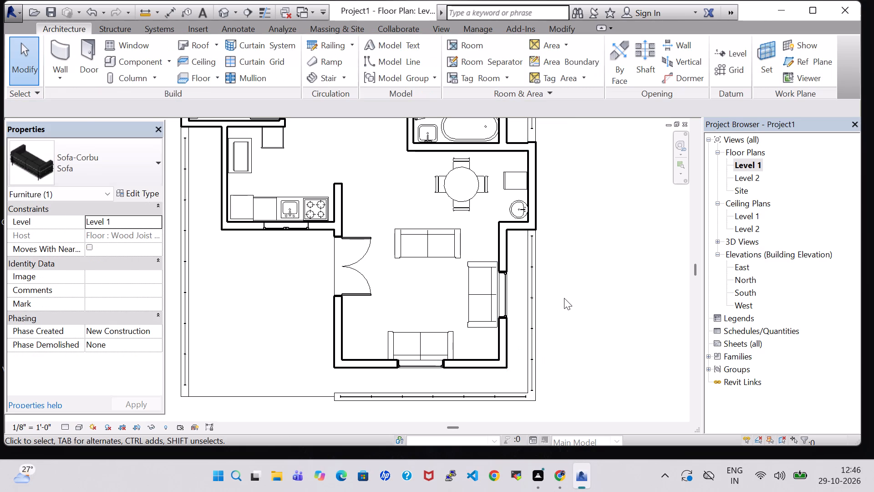
{"action": "left_click", "coordinate": [144, 57]}
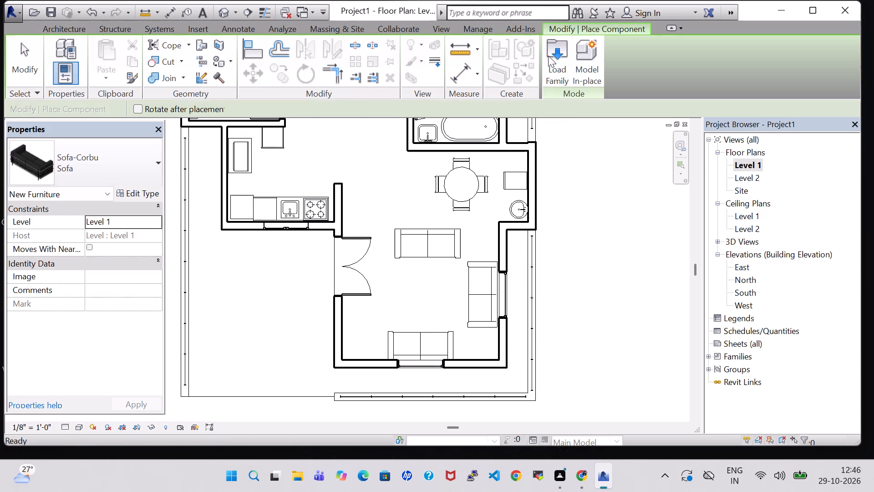
{"action": "left_click", "coordinate": [550, 56]}
{"action": "scroll", "coordinate": [561, 163], "scroll_direction": "down", "scroll_amount": 2}
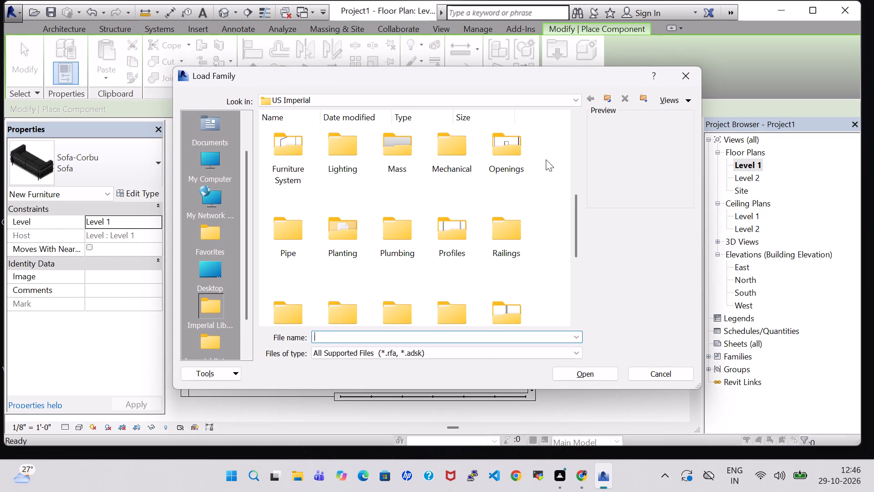
{"action": "scroll", "coordinate": [546, 159], "scroll_direction": "down", "scroll_amount": 1}
{"action": "scroll", "coordinate": [415, 188], "scroll_direction": "up", "scroll_amount": 1}
{"action": "scroll", "coordinate": [525, 226], "scroll_direction": "up", "scroll_amount": 1}
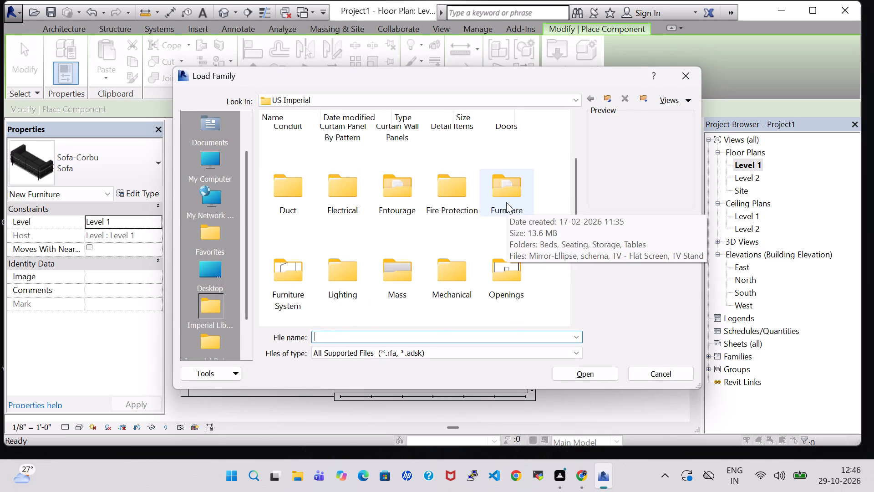
{"action": "double_click", "coordinate": [506, 202]}
{"action": "double_click", "coordinate": [435, 152]}
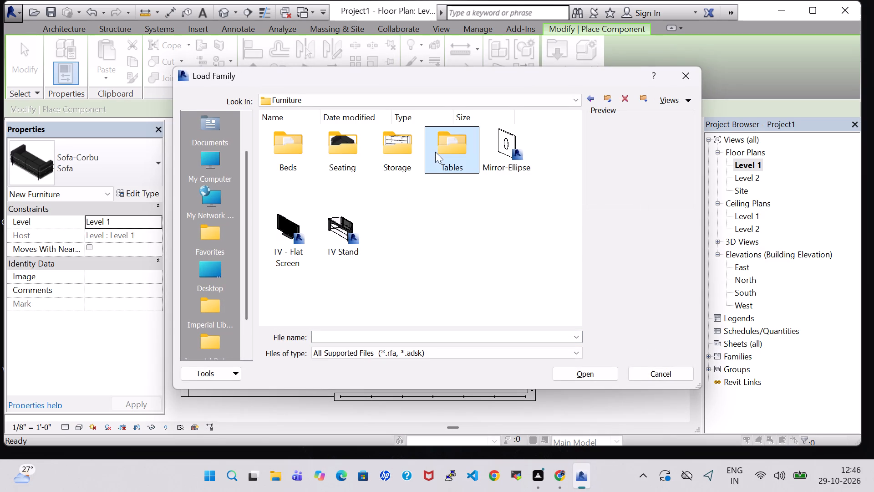
{"action": "scroll", "coordinate": [376, 212], "scroll_direction": "down", "scroll_amount": 2}
{"action": "left_click", "coordinate": [281, 292]}
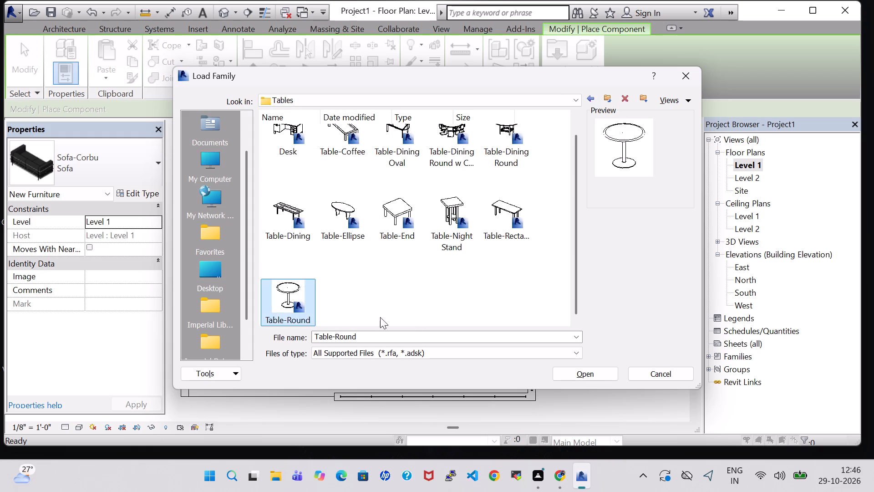
{"action": "left_click", "coordinate": [585, 375]}
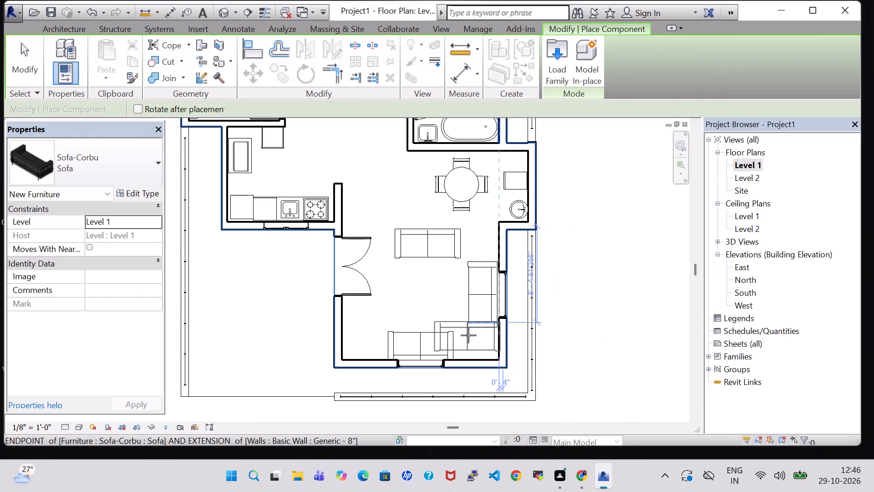
{"action": "key", "text": "Escape"}
{"action": "key", "text": "Escape"}
{"action": "key", "text": "Escape"}
{"action": "key", "text": "Escape"}
Start placing a new component and open the list of loaded component types.
{"action": "left_click", "coordinate": [137, 61]}
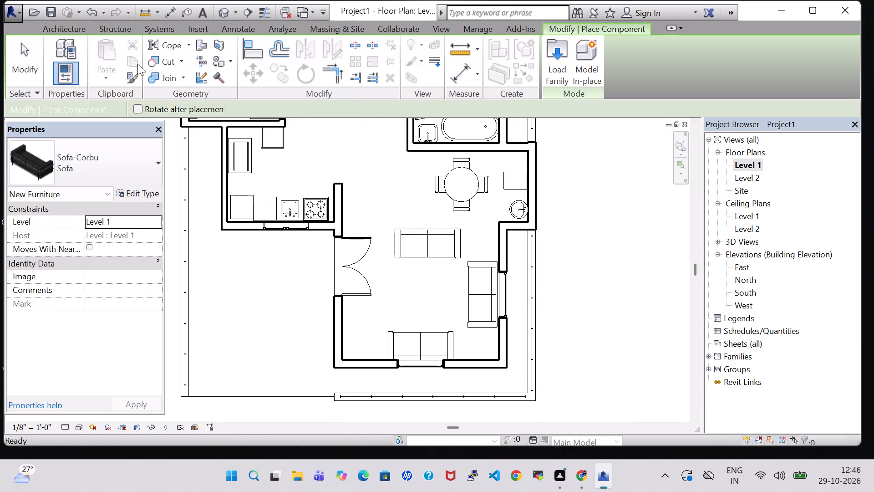
{"action": "left_click", "coordinate": [120, 147]}
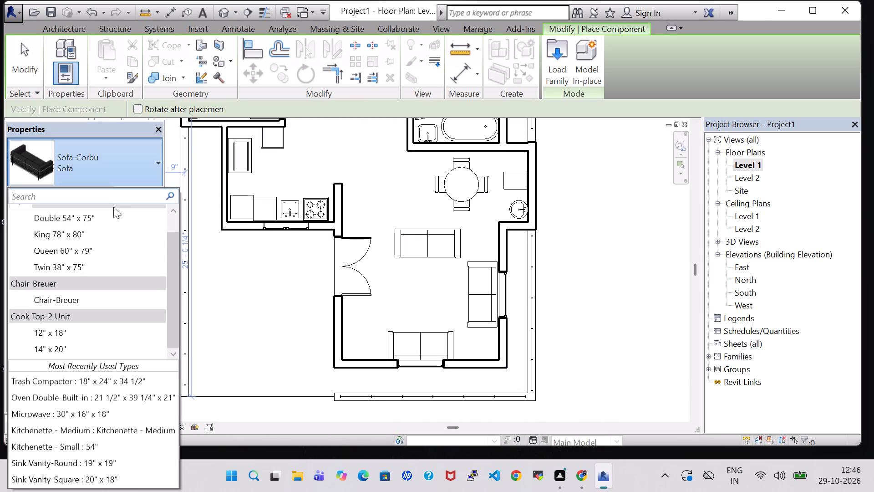
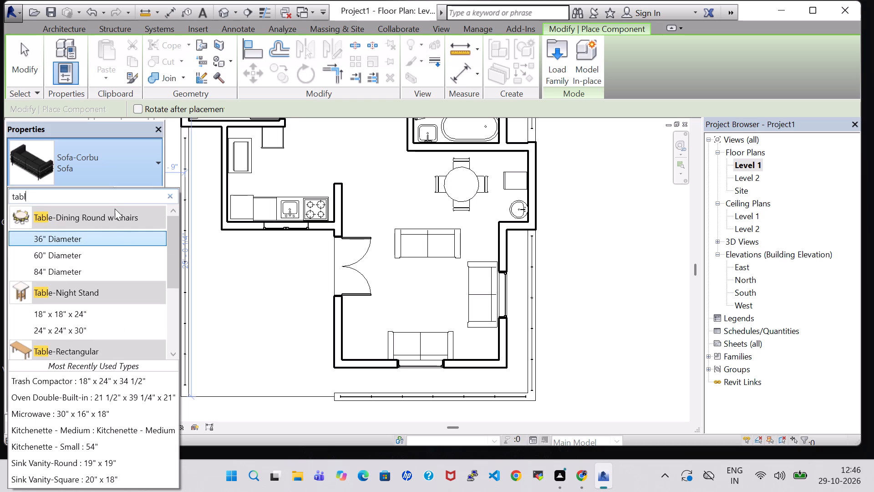
Place three 36" Diameter Table-Round tables in the living room: one at each end of the east-wall sofa and one in the southwest corner.
{"action": "scroll", "coordinate": [121, 243], "scroll_direction": "down", "scroll_amount": 4}
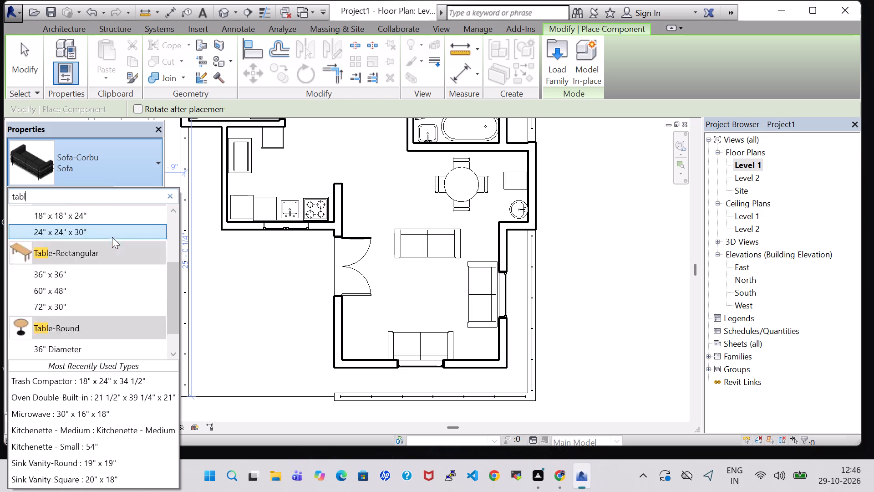
{"action": "left_click", "coordinate": [72, 325]}
{"action": "scroll", "coordinate": [451, 333], "scroll_direction": "up", "scroll_amount": 4}
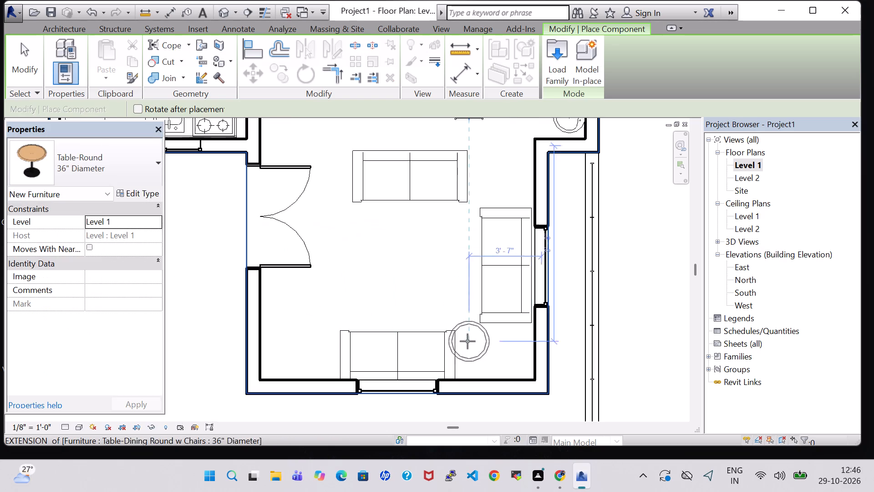
{"action": "left_click", "coordinate": [501, 348]}
{"action": "scroll", "coordinate": [465, 334], "scroll_direction": "up", "scroll_amount": 1}
{"action": "scroll", "coordinate": [405, 261], "scroll_direction": "down", "scroll_amount": 2}
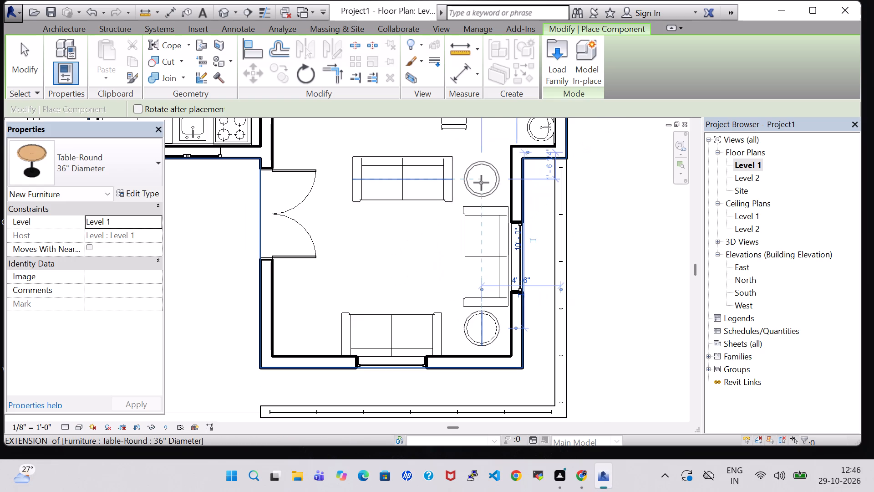
{"action": "left_click", "coordinate": [484, 181]}
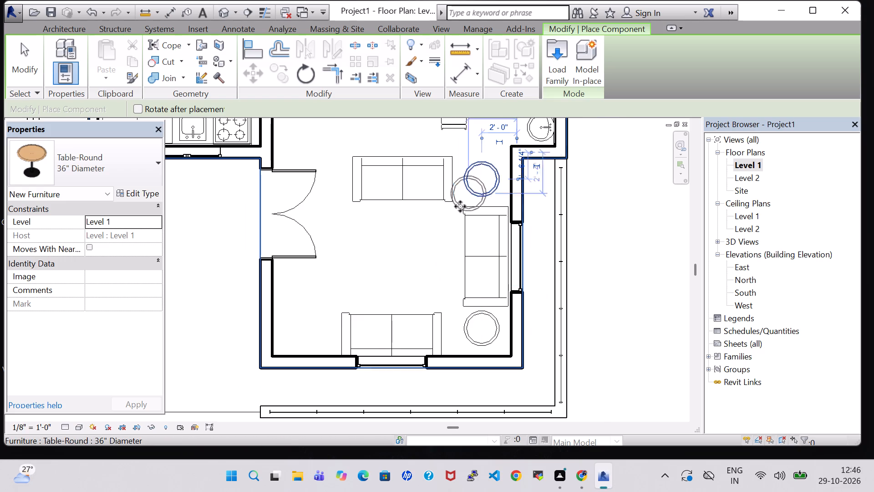
{"action": "left_click", "coordinate": [300, 333]}
{"action": "key", "text": "Escape"}
{"action": "key", "text": "Escape"}
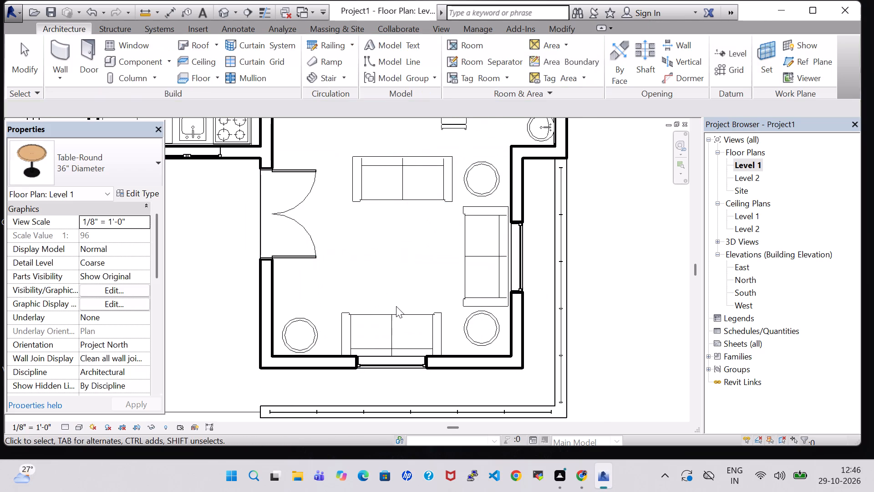
{"action": "key", "text": "Escape"}
Set the Radius type parameter of the living room's 36" Diameter round tables to 1' 3".
{"action": "left_click", "coordinate": [311, 320]}
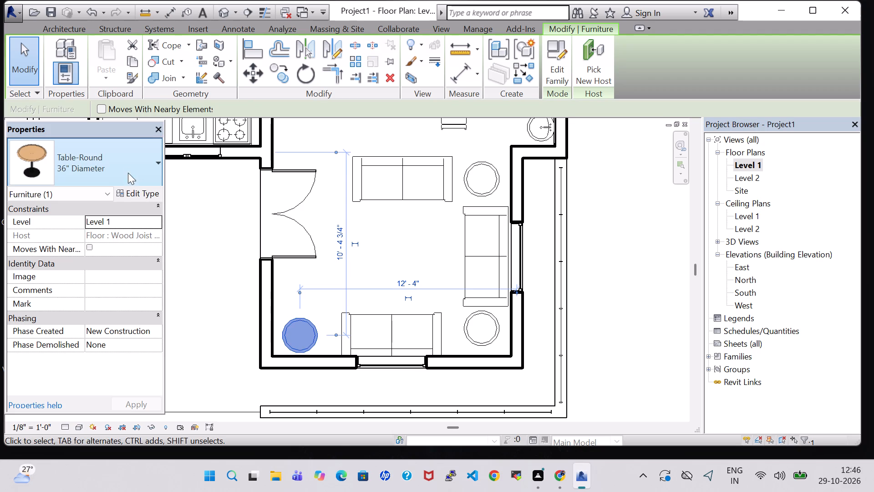
{"action": "left_click", "coordinate": [128, 188]}
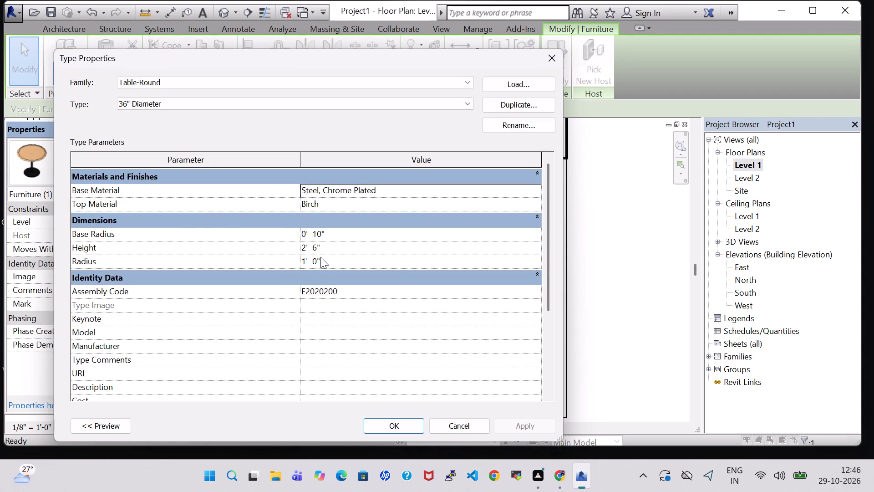
{"action": "left_click", "coordinate": [317, 264]}
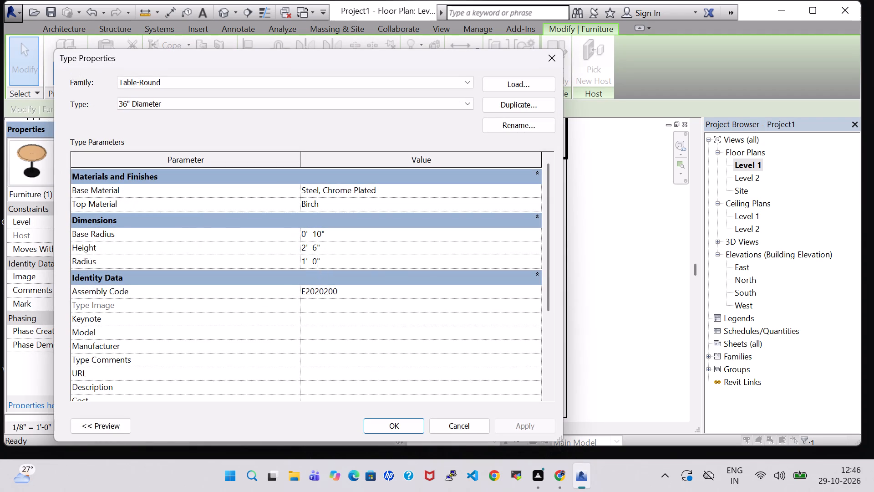
{"action": "key", "text": "BackSpace"}
{"action": "key", "text": "3"}
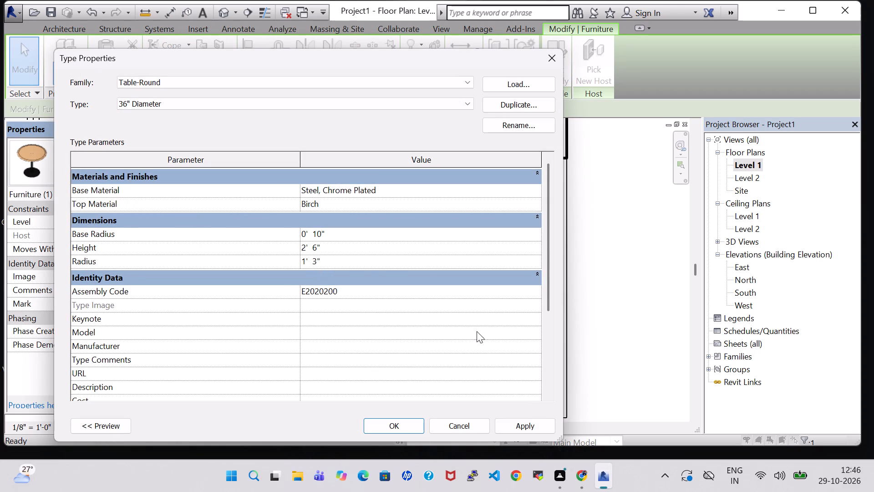
{"action": "left_click", "coordinate": [525, 423]}
{"action": "left_click", "coordinate": [377, 427]}
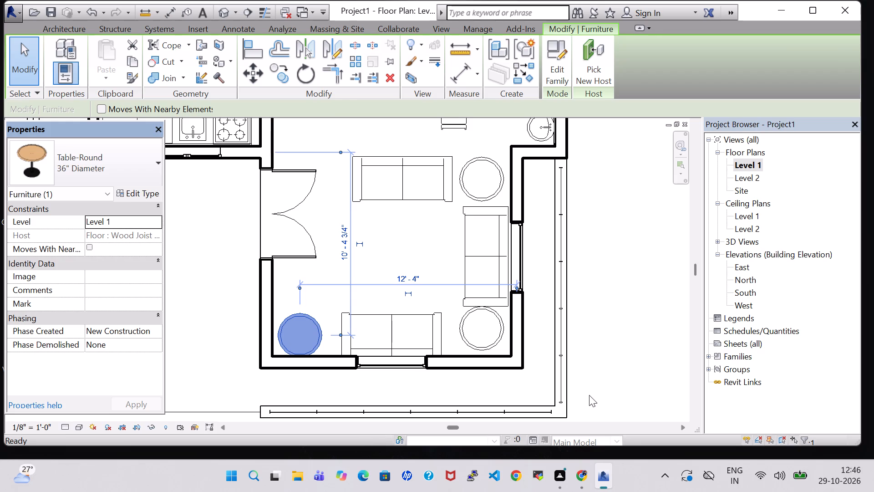
{"action": "left_click", "coordinate": [621, 354]}
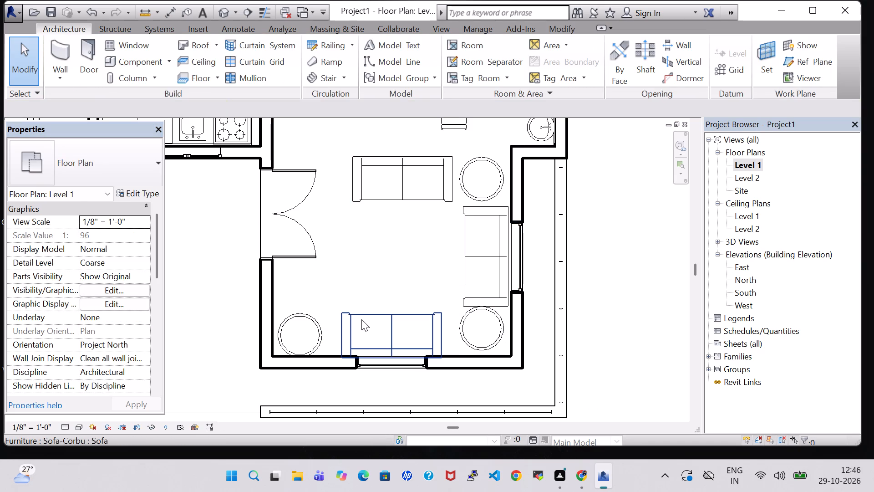
Duplicate the type of the round table in the bedroom above the dining area, naming the new type 2.
{"action": "scroll", "coordinate": [280, 143], "scroll_direction": "down", "scroll_amount": 6}
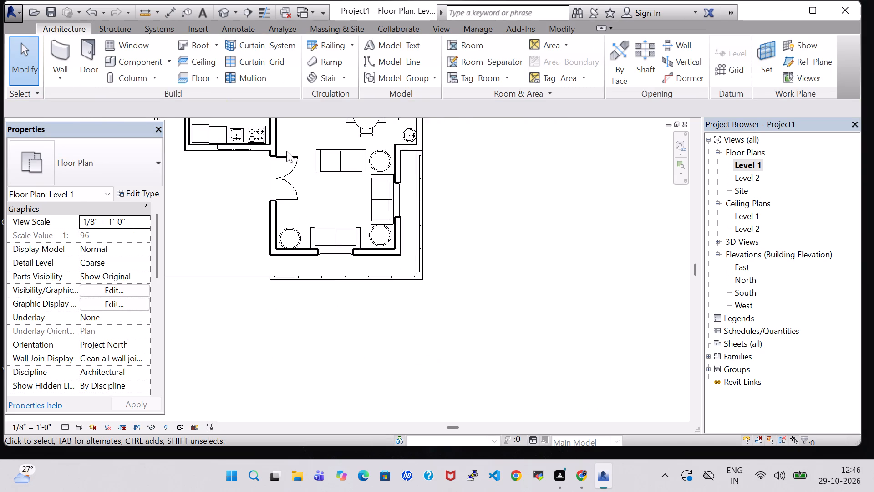
{"action": "scroll", "coordinate": [286, 151], "scroll_direction": "down", "scroll_amount": 2}
{"action": "middle_click_drag", "start_coordinate": [435, 167], "coordinate": [468, 300]}
{"action": "scroll", "coordinate": [287, 198], "scroll_direction": "up", "scroll_amount": 7}
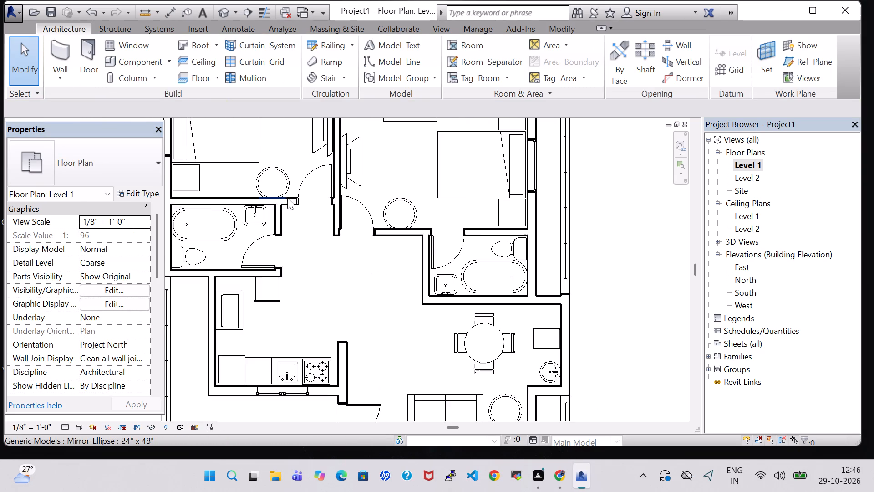
{"action": "left_click", "coordinate": [421, 203]}
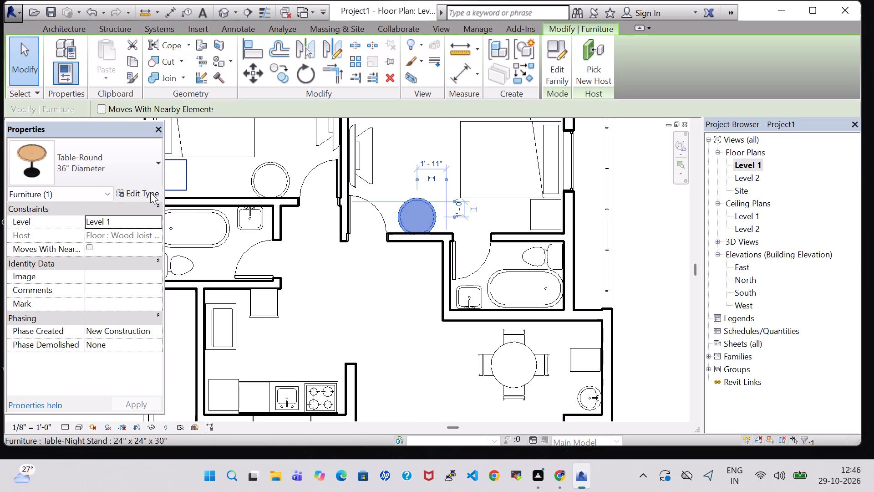
{"action": "left_click", "coordinate": [150, 192]}
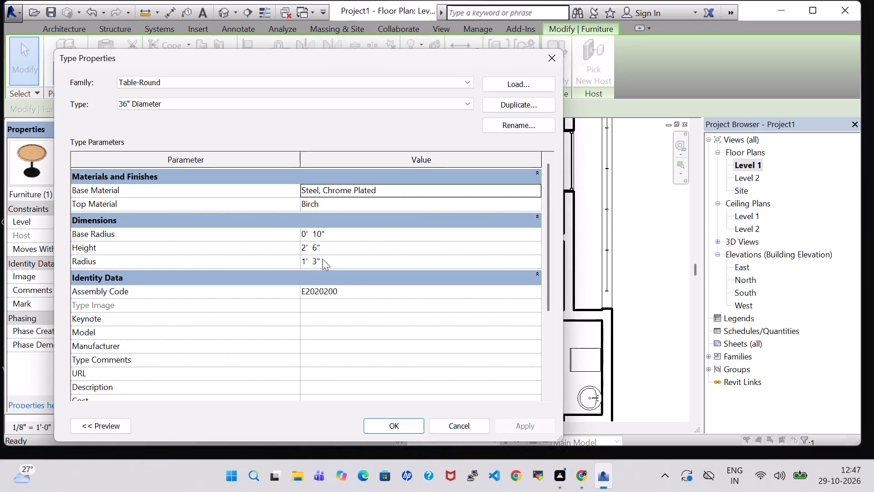
{"action": "left_click", "coordinate": [508, 102]}
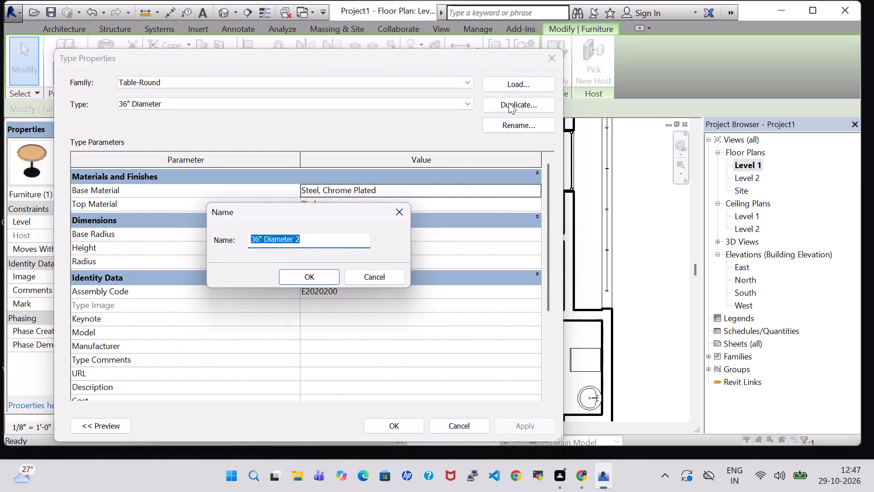
{"action": "key", "text": "BackSpace"}
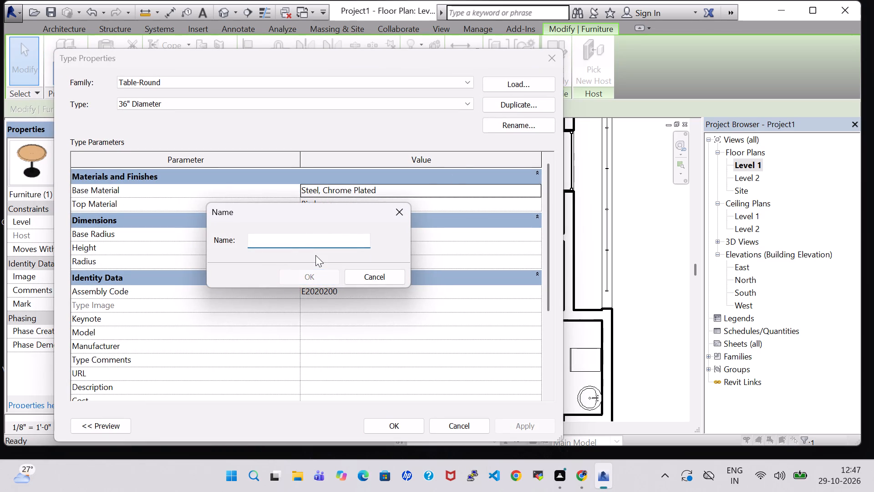
{"action": "key", "text": "2"}
{"action": "left_click", "coordinate": [313, 273]}
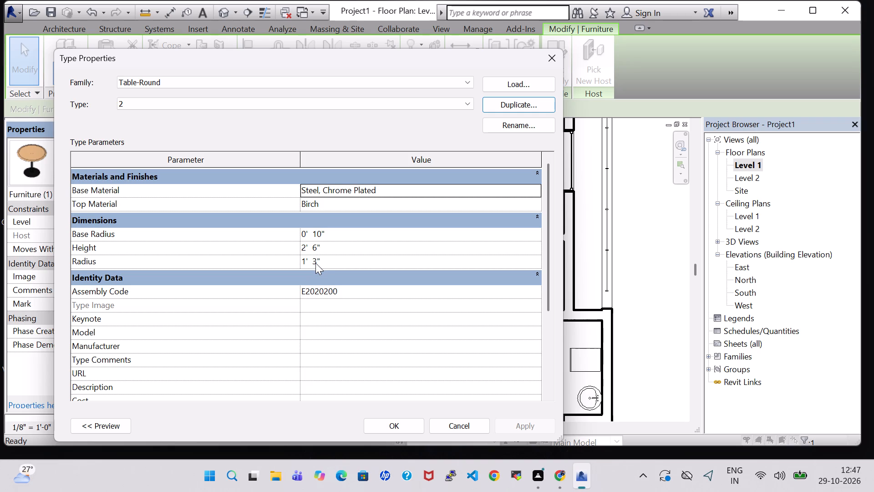
Open the Radius value of the Table-Round type 2 for editing.
{"action": "left_click", "coordinate": [316, 265]}
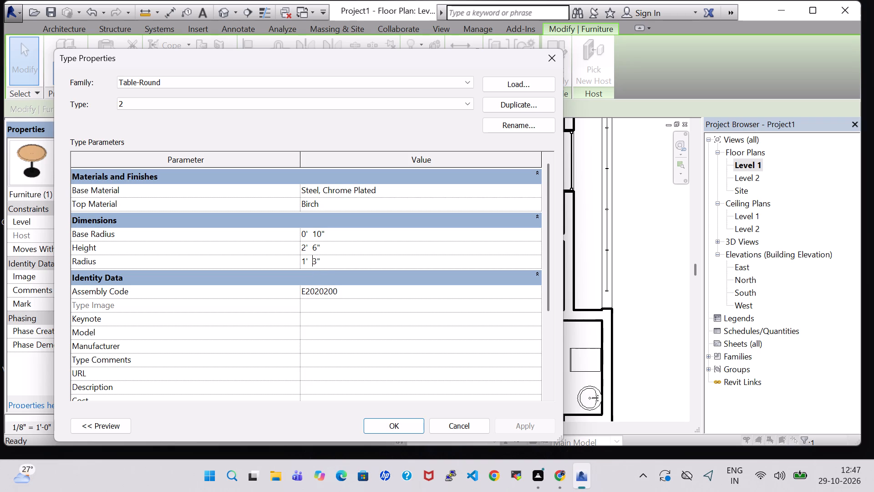
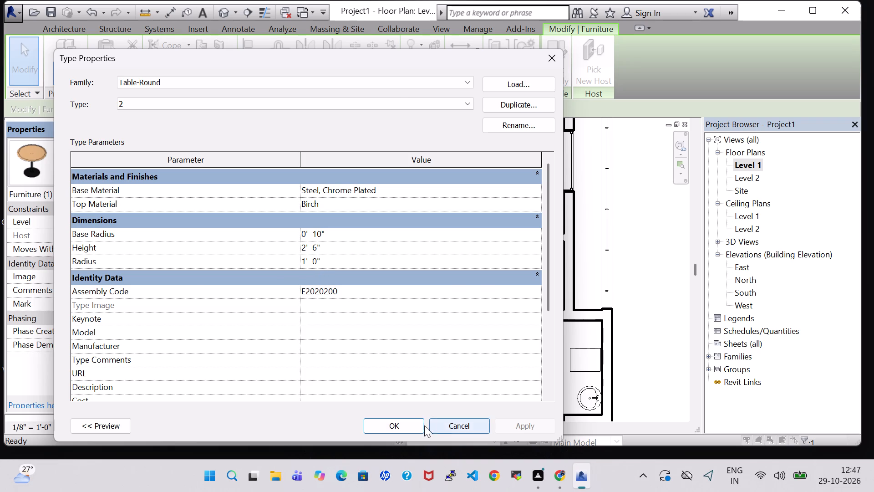
Apply the 1' 0" Radius to the Table-Round type 2.
{"action": "left_click", "coordinate": [410, 425]}
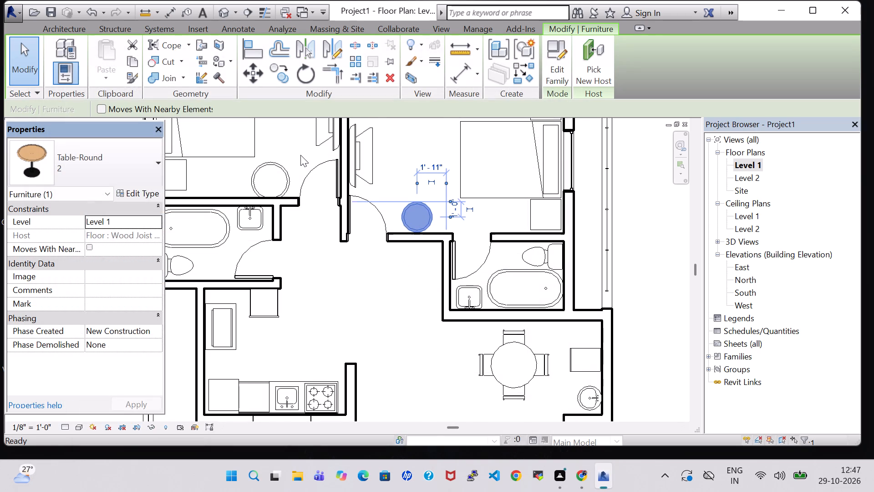
Change the round table in the west bedroom, above the bathroom wall, to the Table-Round type 2.
{"action": "left_click", "coordinate": [274, 178]}
{"action": "left_click", "coordinate": [100, 177]}
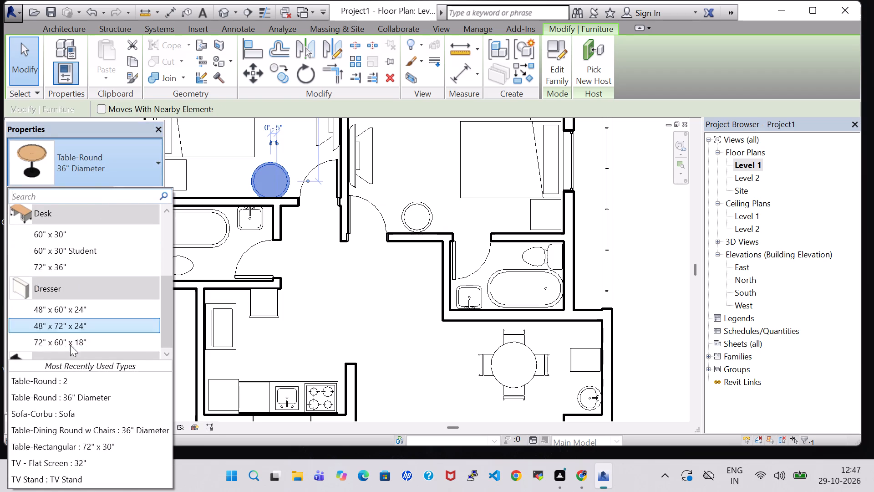
{"action": "left_click", "coordinate": [72, 381]}
{"action": "left_click", "coordinate": [647, 253]}
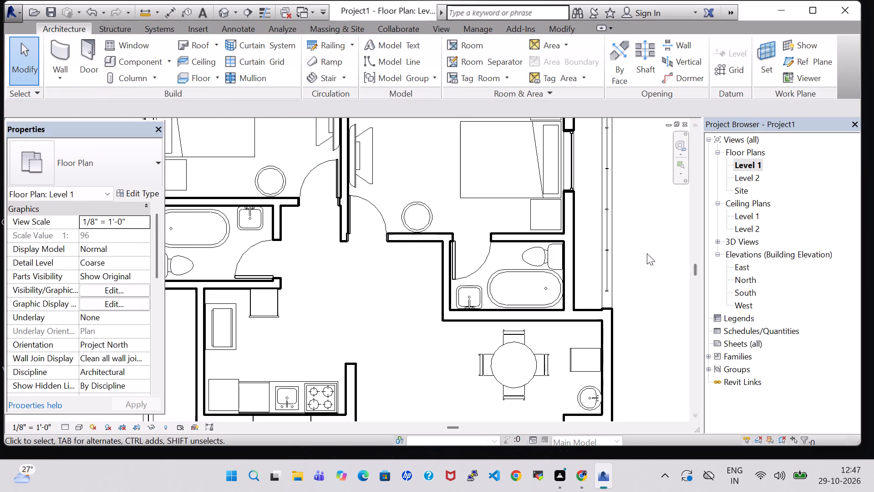
Nudge the round table in the living room's southwest corner three increments north, away from the south wall.
{"action": "scroll", "coordinate": [437, 233], "scroll_direction": "up", "scroll_amount": 5}
{"action": "middle_click_drag", "start_coordinate": [179, 215], "coordinate": [349, 343]}
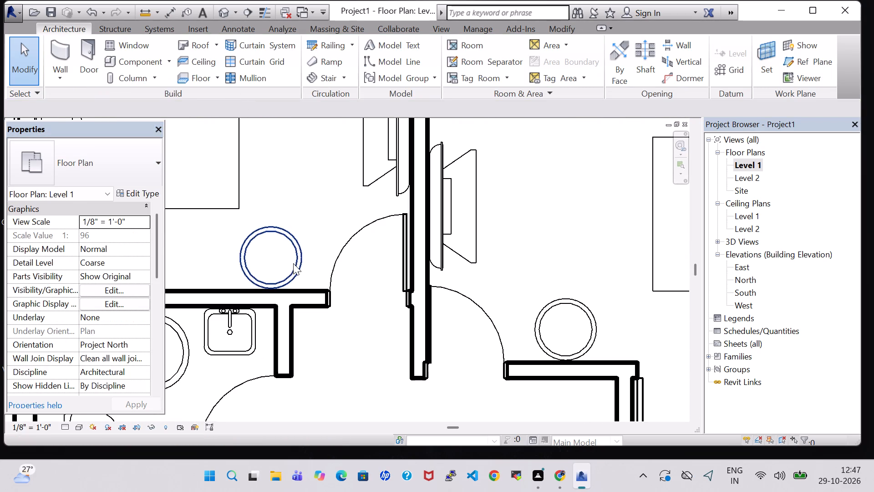
{"action": "scroll", "coordinate": [560, 303], "scroll_direction": "down", "scroll_amount": 7}
{"action": "middle_click_drag", "start_coordinate": [522, 352], "coordinate": [355, 184]}
{"action": "scroll", "coordinate": [355, 184], "scroll_direction": "down", "scroll_amount": 3}
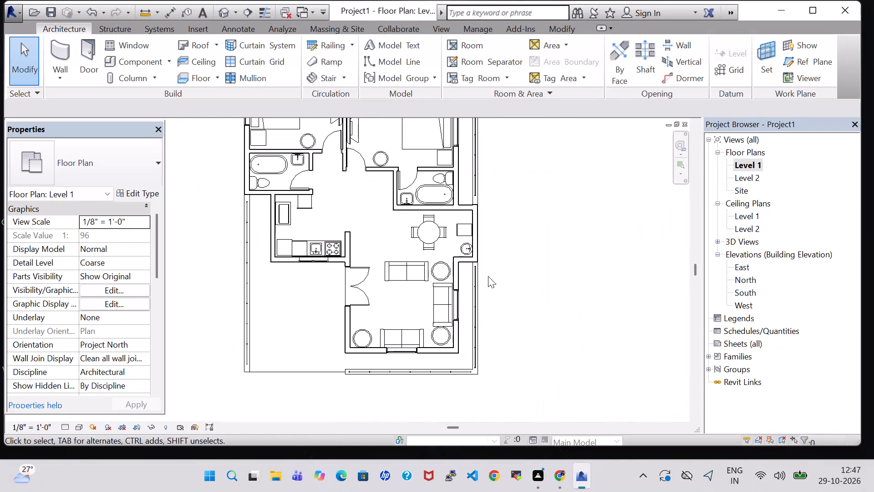
{"action": "middle_click_drag", "start_coordinate": [540, 303], "coordinate": [562, 269]}
{"action": "scroll", "coordinate": [390, 294], "scroll_direction": "up", "scroll_amount": 9}
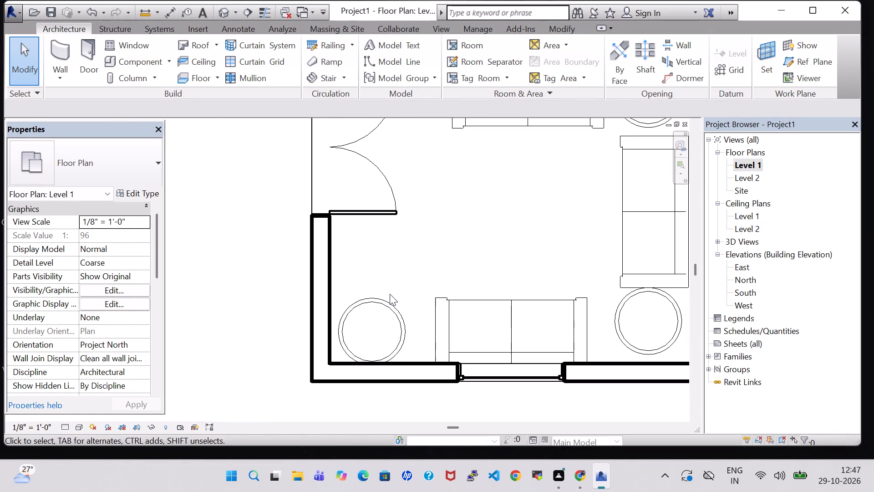
{"action": "left_click", "coordinate": [387, 304]}
{"action": "key", "text": "Up"}
{"action": "key", "text": "Up"}
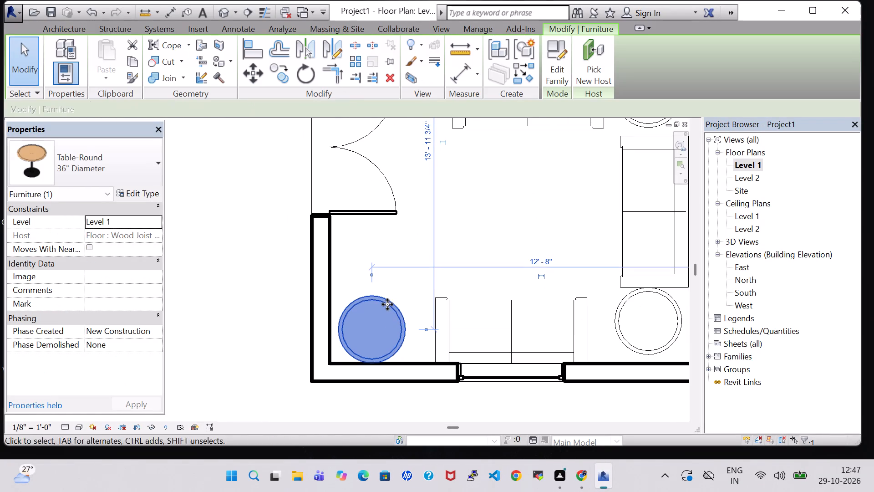
{"action": "key", "text": "Up"}
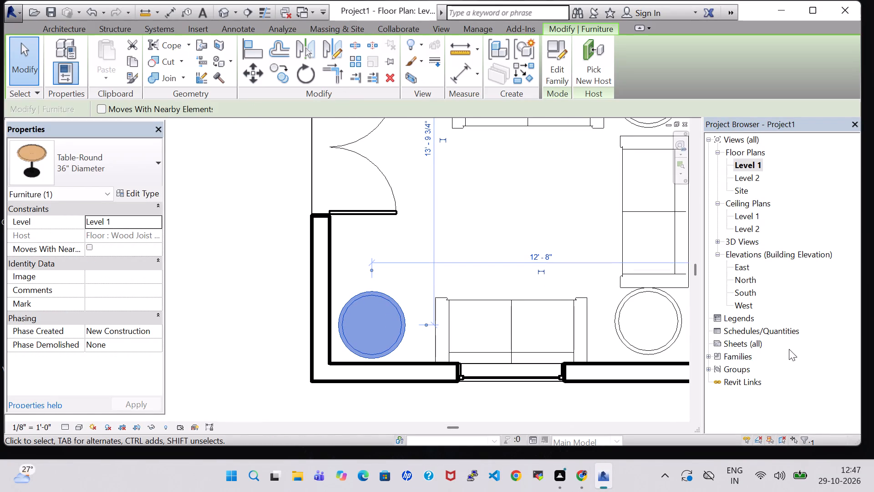
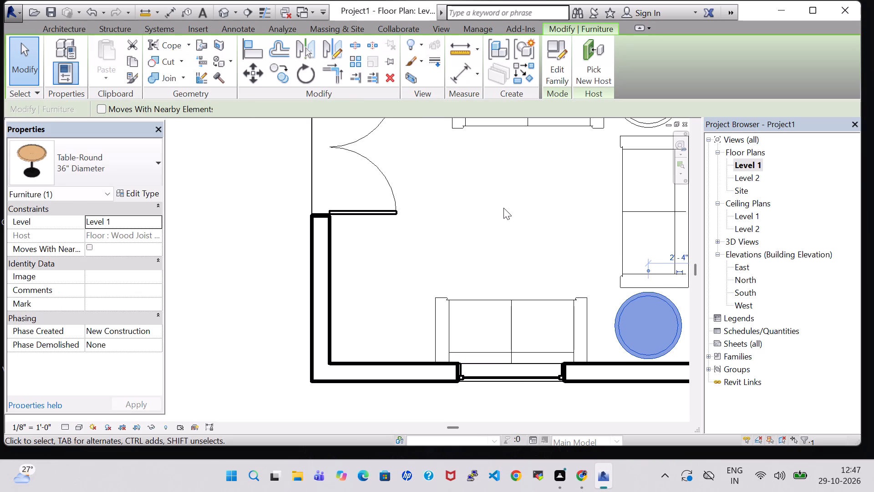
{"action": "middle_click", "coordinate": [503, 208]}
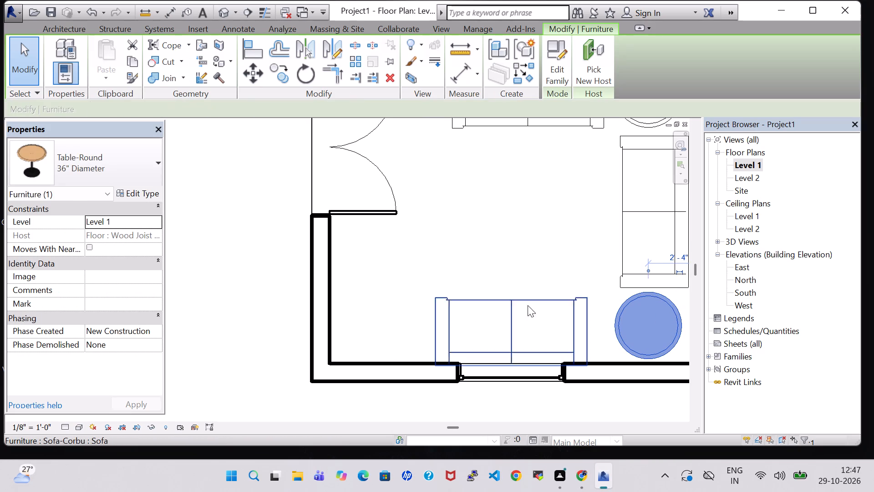
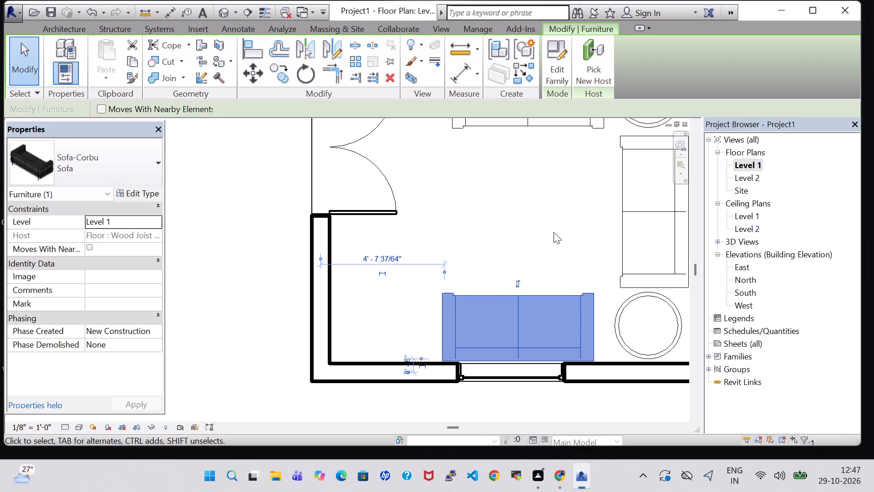
Nudge the living room sofa nearest the dining table slightly toward the adjacent round table, about 3'-7" from the window wall.
{"action": "left_click", "coordinate": [568, 198]}
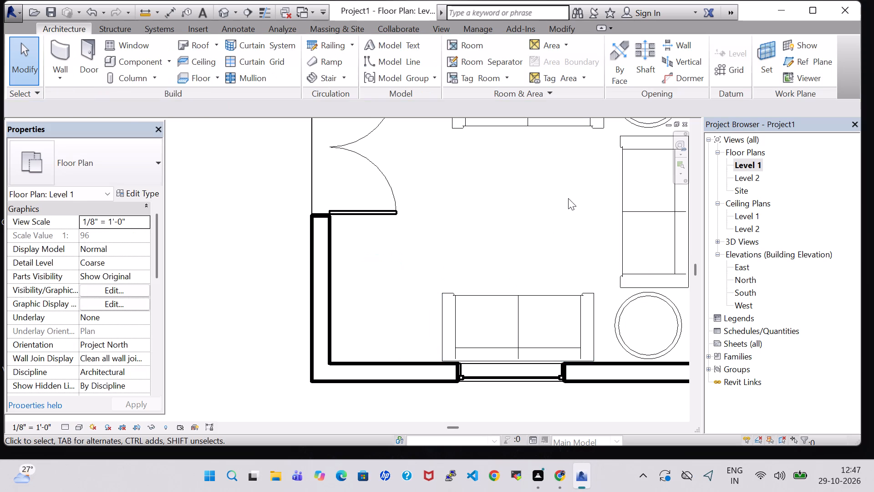
{"action": "middle_click_drag", "start_coordinate": [568, 198], "coordinate": [453, 332]}
{"action": "scroll", "coordinate": [398, 379], "scroll_direction": "down", "scroll_amount": 2}
{"action": "left_click", "coordinate": [449, 254]}
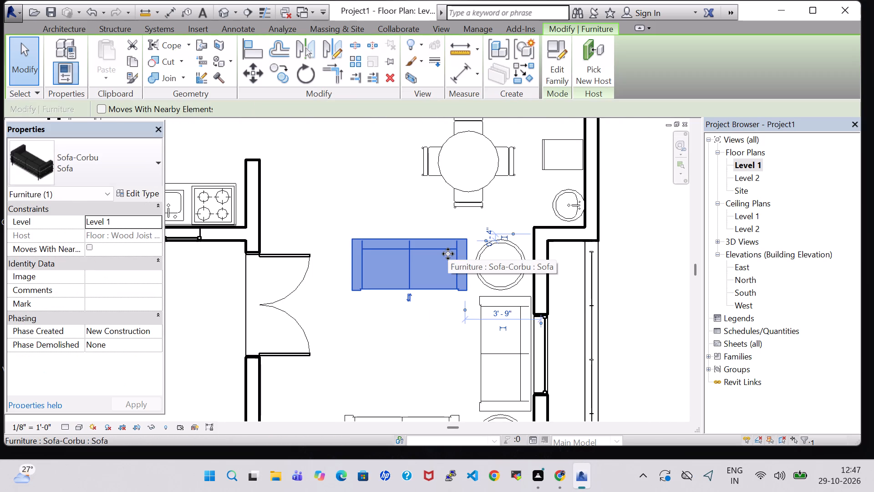
{"action": "key", "text": "Right"}
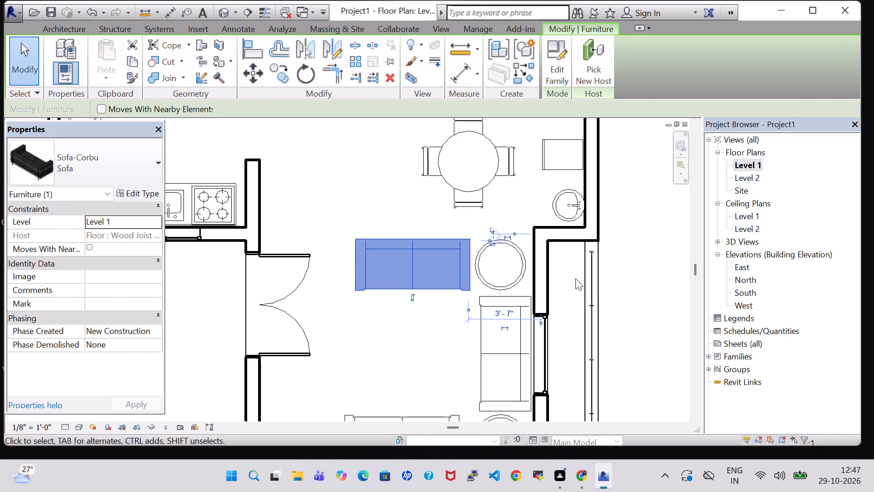
{"action": "left_click", "coordinate": [647, 294]}
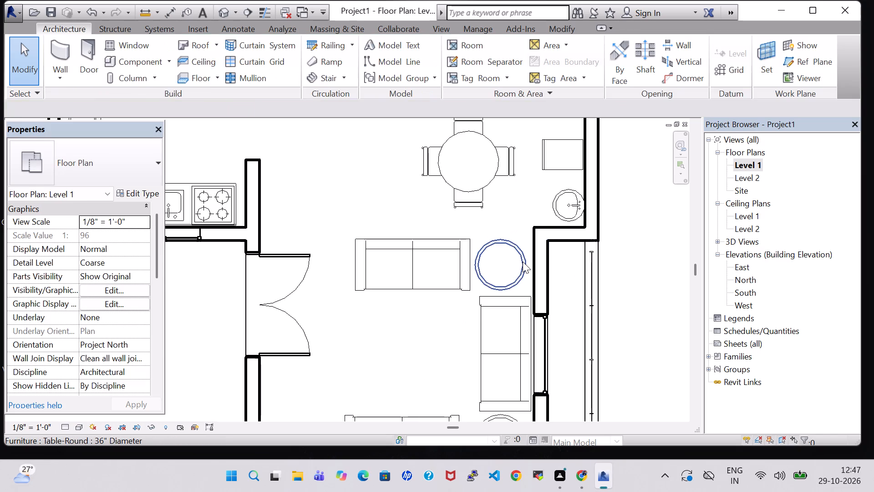
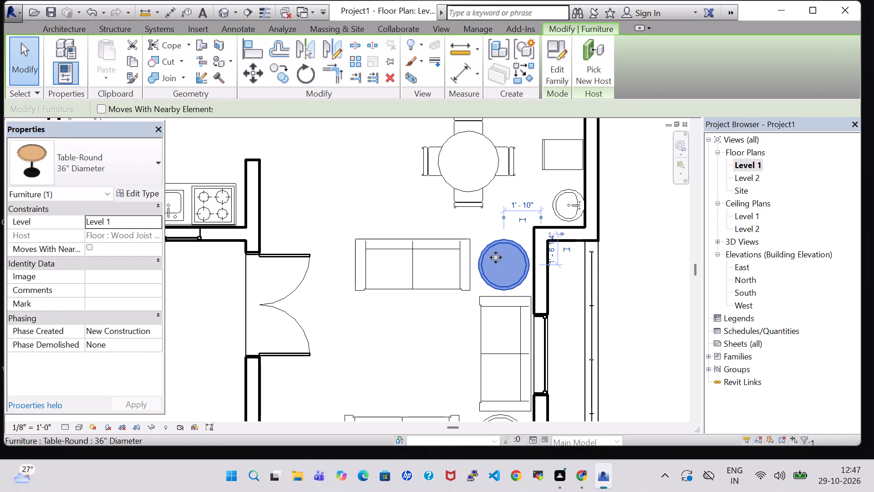
Nudge the living room sofa nearest the dining table slightly away from the dining table, toward the room's centre.
{"action": "left_click", "coordinate": [473, 253]}
{"action": "key", "text": "Down"}
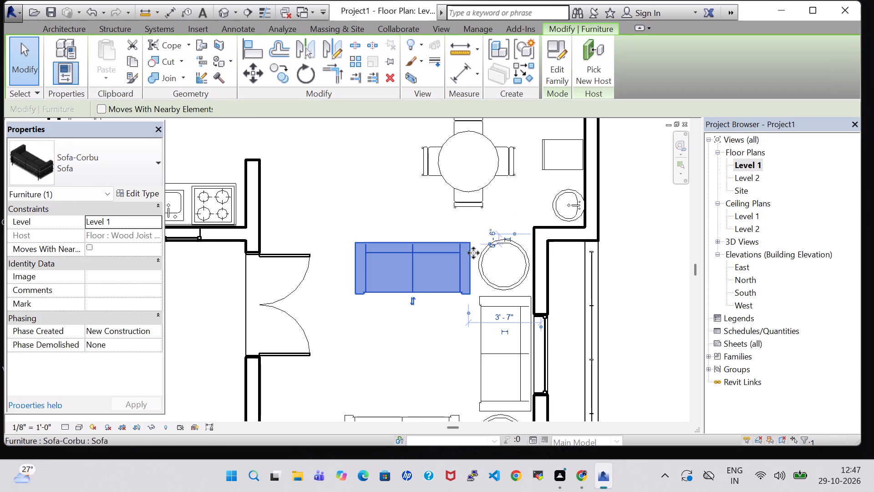
{"action": "left_click", "coordinate": [632, 288]}
Load the Table-Dining Oval family from the US Imperial library's Furniture Tables folder for placement as a component.
{"action": "scroll", "coordinate": [623, 322], "scroll_direction": "down", "scroll_amount": 3}
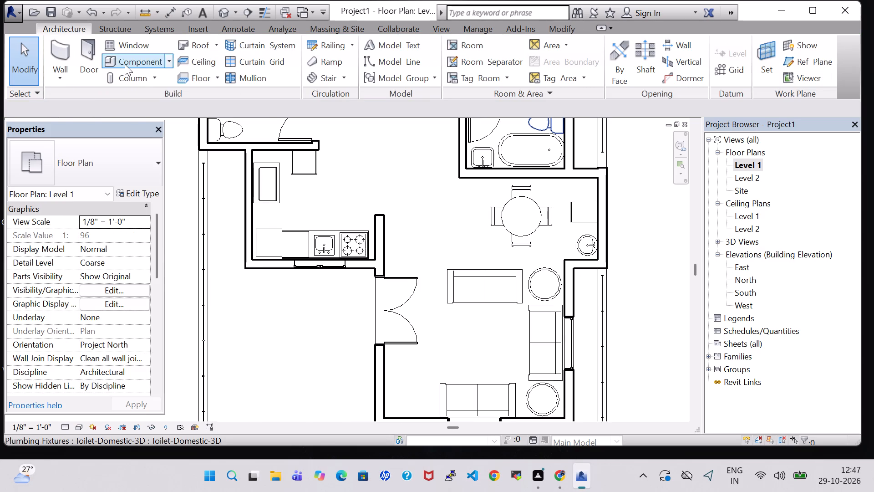
{"action": "left_click", "coordinate": [125, 64]}
{"action": "left_click", "coordinate": [561, 70]}
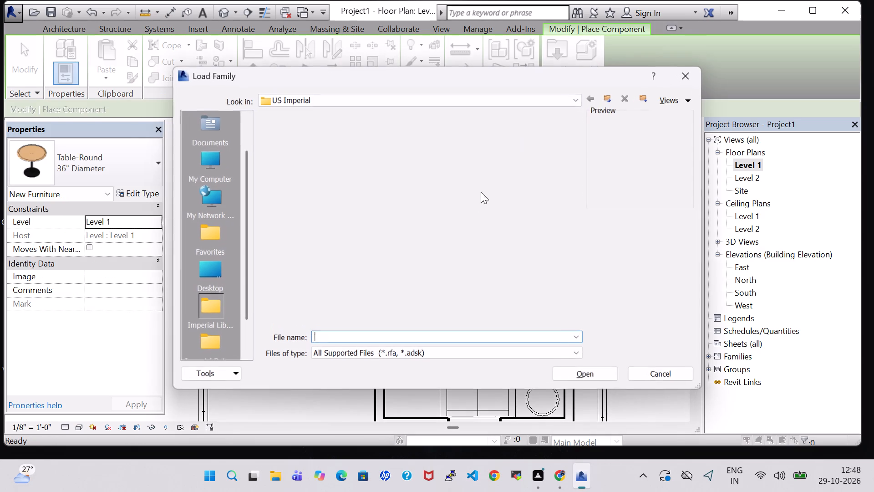
{"action": "scroll", "coordinate": [479, 215], "scroll_direction": "down", "scroll_amount": 1}
{"action": "double_click", "coordinate": [491, 193]}
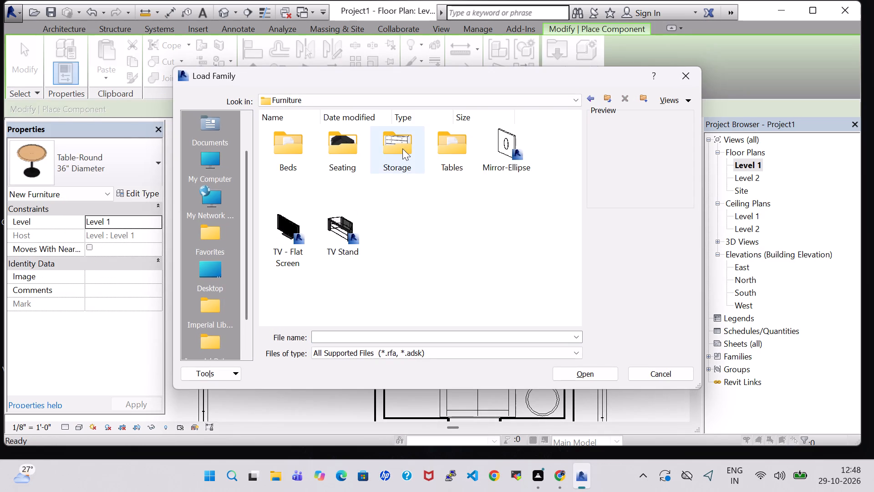
{"action": "double_click", "coordinate": [452, 153]}
{"action": "left_click", "coordinate": [390, 149]}
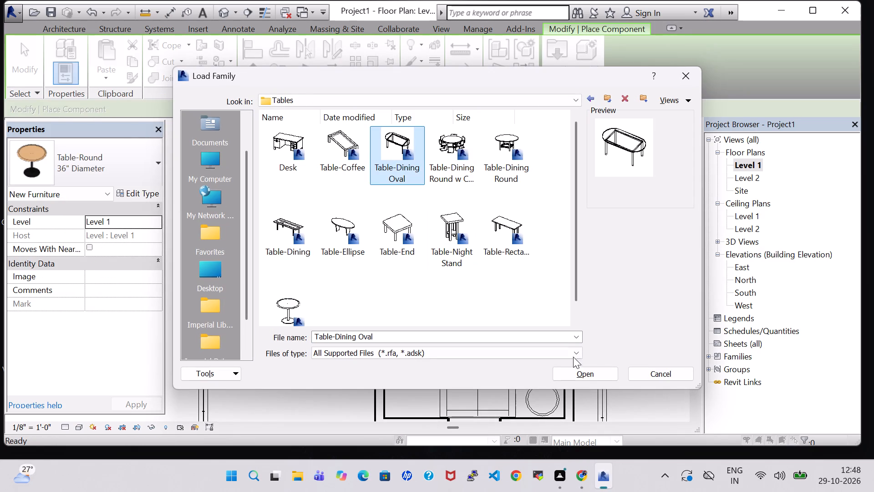
{"action": "left_click", "coordinate": [586, 373]}
Place the 36" x 72" oval table, rotated a quarter turn, in the middle of the living room between the two facing sofas.
{"action": "scroll", "coordinate": [450, 359], "scroll_direction": "up", "scroll_amount": 1}
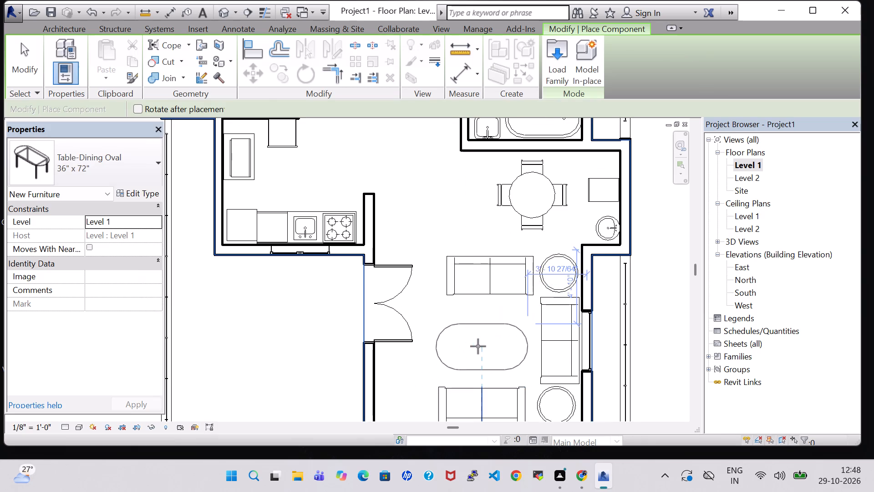
{"action": "key", "text": "space"}
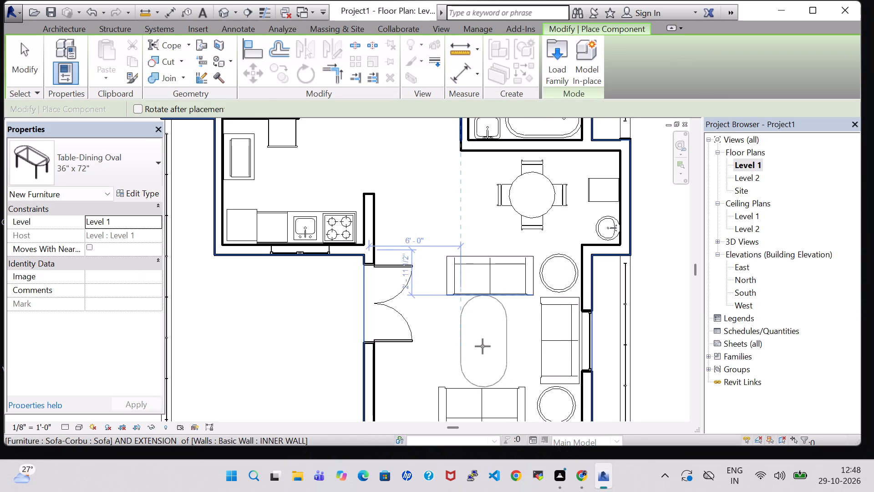
{"action": "left_click", "coordinate": [483, 346]}
{"action": "key", "text": "Escape"}
{"action": "key", "text": "Escape"}
Set the oval table type's length to 5' 0".
{"action": "left_click", "coordinate": [501, 338]}
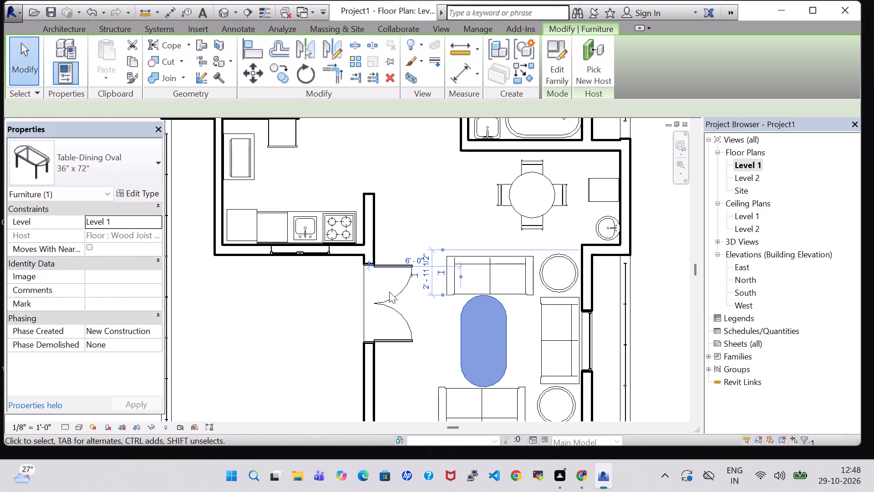
{"action": "left_click", "coordinate": [128, 192]}
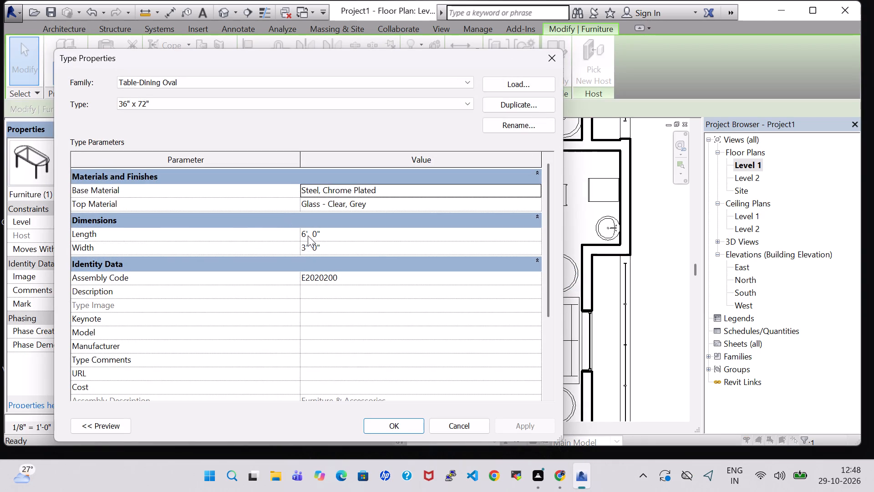
{"action": "left_click", "coordinate": [308, 233]}
{"action": "key", "text": "Left"}
{"action": "key", "text": "BackSpace"}
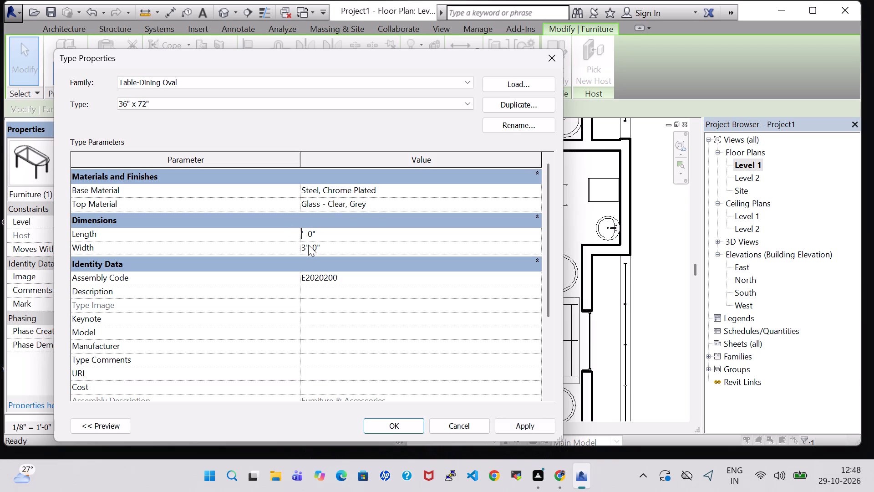
{"action": "key", "text": "5"}
{"action": "left_click", "coordinate": [524, 429]}
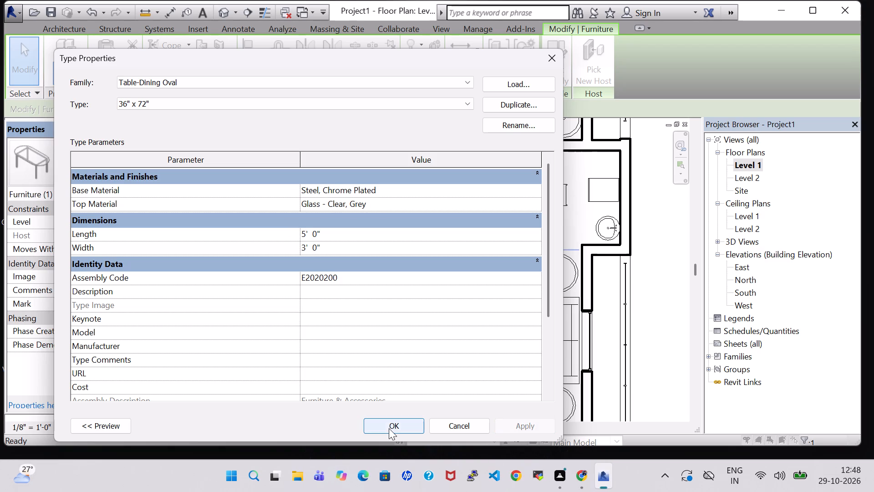
{"action": "left_click", "coordinate": [389, 428]}
{"action": "left_click", "coordinate": [653, 357]}
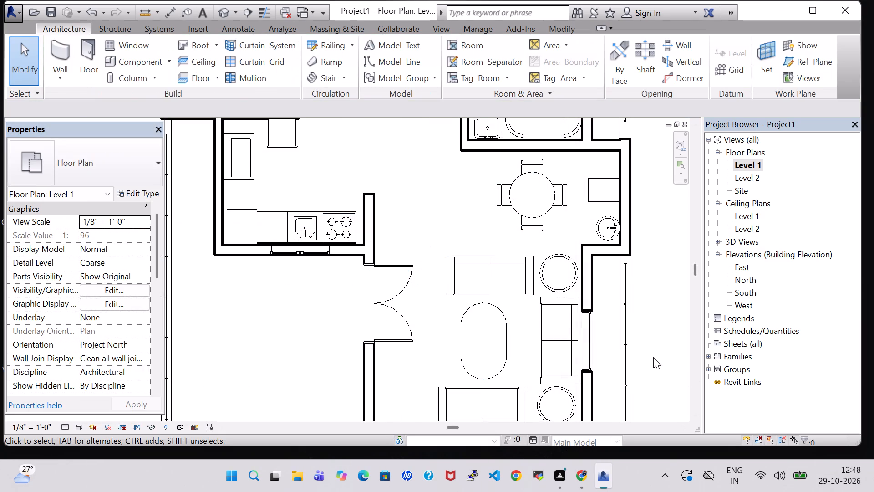
Place a TV Stand with its back against the double-door wall, just below the door, facing the oval table.
{"action": "middle_click_drag", "start_coordinate": [653, 355], "coordinate": [652, 309]}
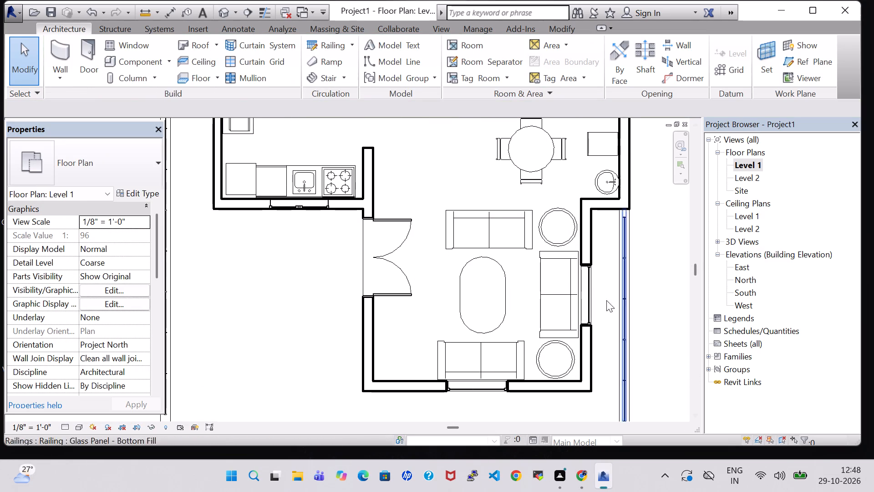
{"action": "left_click", "coordinate": [131, 56]}
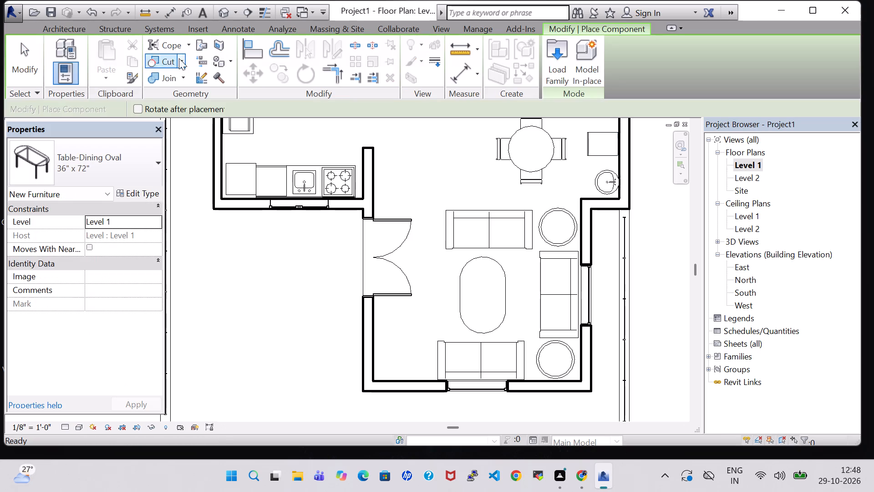
{"action": "left_click", "coordinate": [74, 162]}
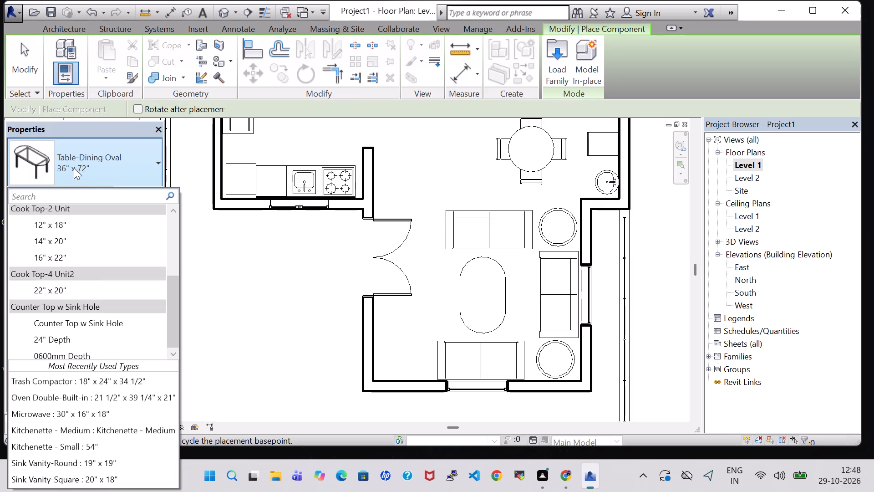
{"action": "type", "text": "tv"}
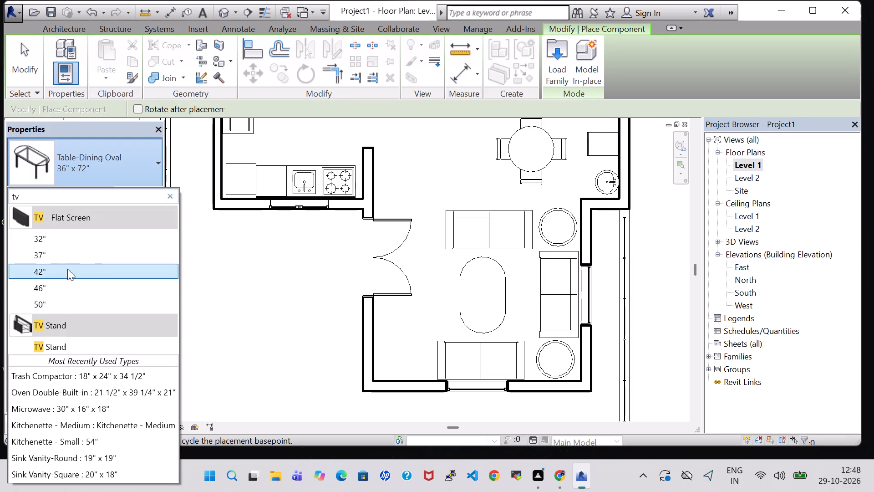
{"action": "left_click", "coordinate": [58, 346]}
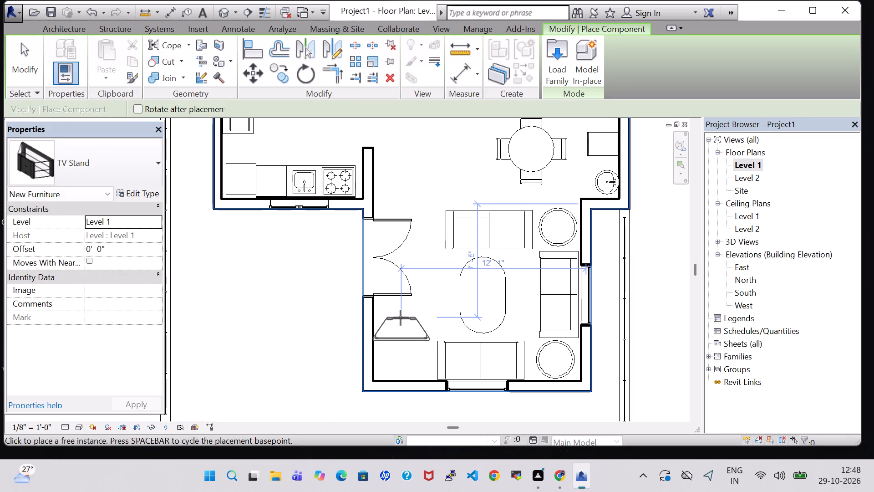
{"action": "key", "text": "space"}
{"action": "key", "text": "space"}
{"action": "key", "text": "space"}
{"action": "key", "text": "space"}
{"action": "key", "text": "space"}
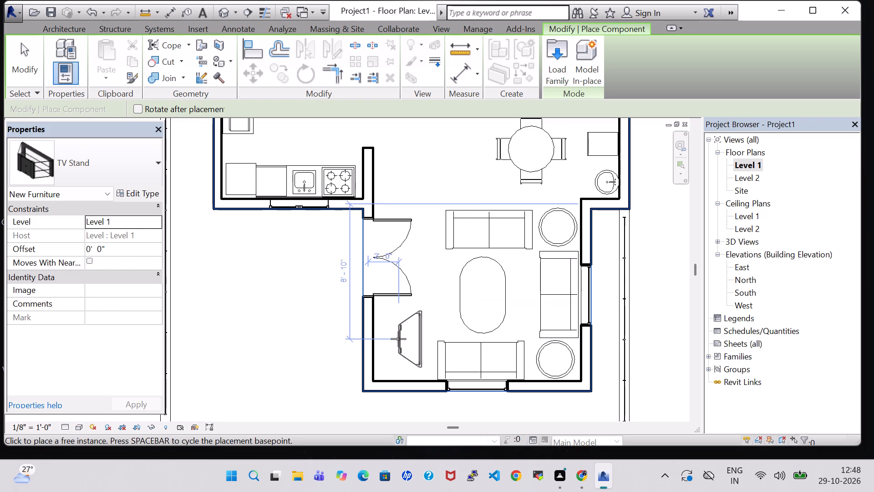
{"action": "scroll", "coordinate": [398, 339], "scroll_direction": "up", "scroll_amount": 7}
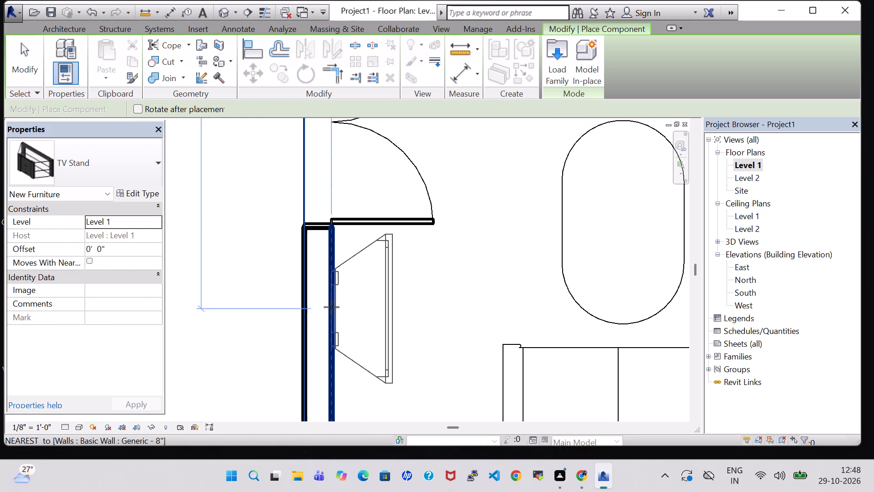
{"action": "left_click", "coordinate": [333, 307]}
{"action": "key", "text": "Escape"}
{"action": "key", "text": "Escape"}
Nudge the TV stand slightly away from the double-door wall toward the oval table.
{"action": "left_click", "coordinate": [377, 303]}
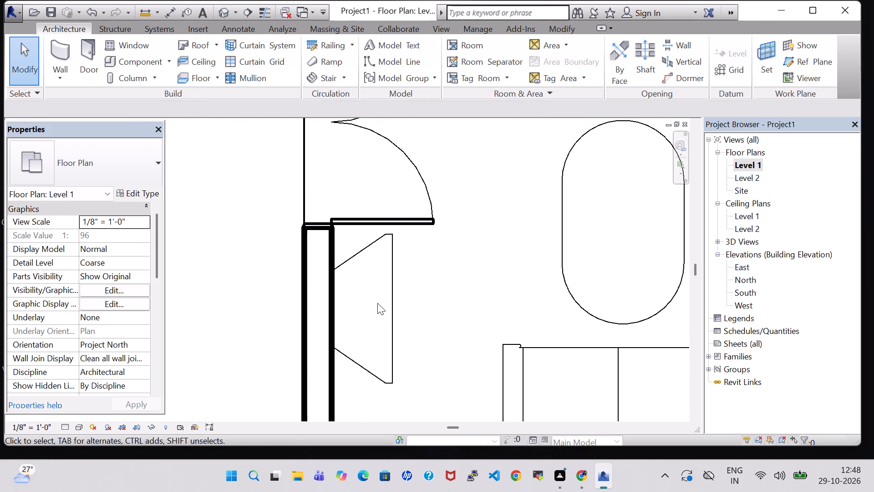
{"action": "left_click", "coordinate": [387, 302]}
{"action": "key", "text": "Right"}
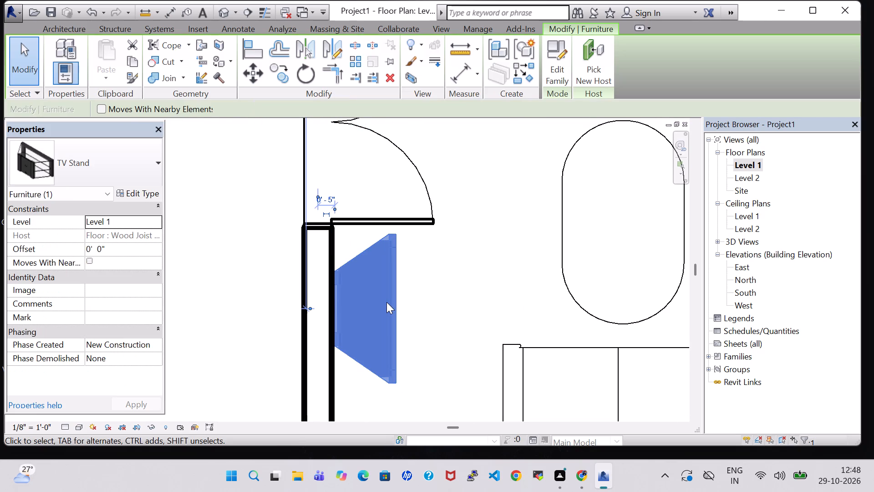
{"action": "left_click", "coordinate": [437, 294]}
Place a 50" TV - Flat Screen over the TV stand, rotated to face the sofas with its back along the wall.
{"action": "scroll", "coordinate": [437, 294], "scroll_direction": "down", "scroll_amount": 3}
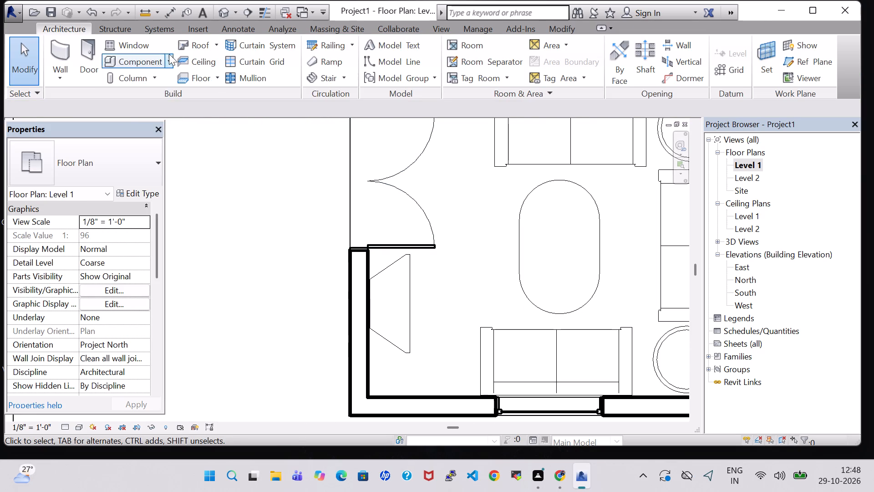
{"action": "left_click", "coordinate": [128, 57]}
{"action": "left_click", "coordinate": [122, 171]}
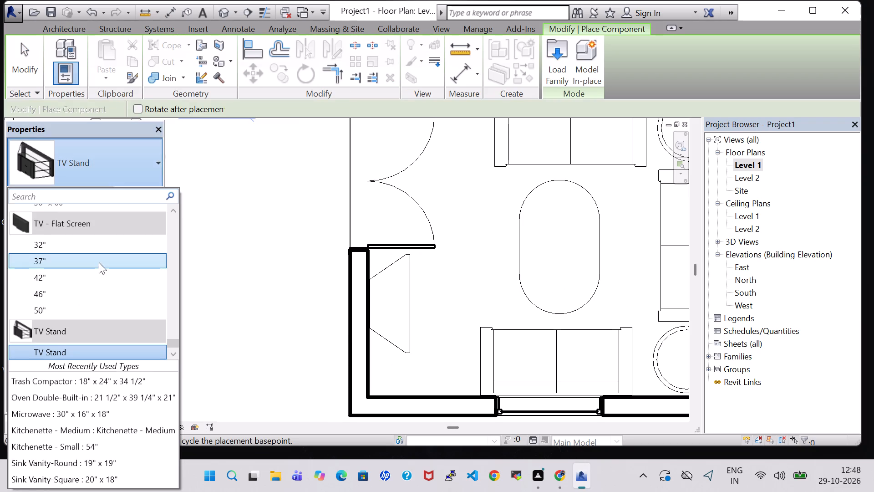
{"action": "left_click", "coordinate": [51, 308]}
{"action": "key", "text": "space"}
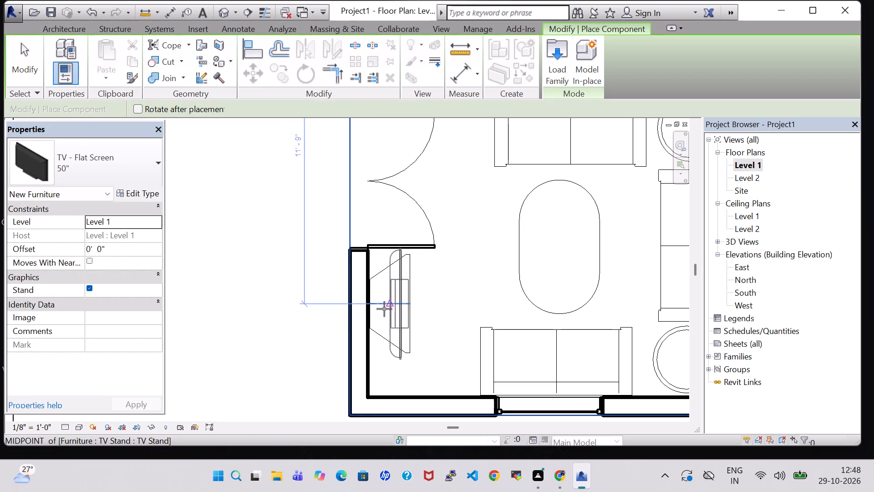
{"action": "scroll", "coordinate": [380, 309], "scroll_direction": "up", "scroll_amount": 5}
{"action": "left_click", "coordinate": [362, 309]}
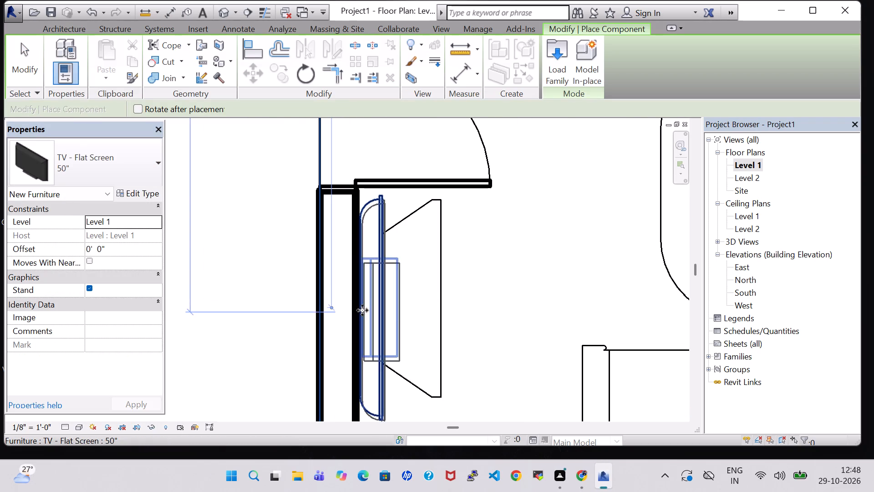
{"action": "key", "text": "Escape"}
{"action": "key", "text": "Escape"}
Open the Offset value of the placed 50" flat-screen TV for editing.
{"action": "left_click", "coordinate": [375, 292]}
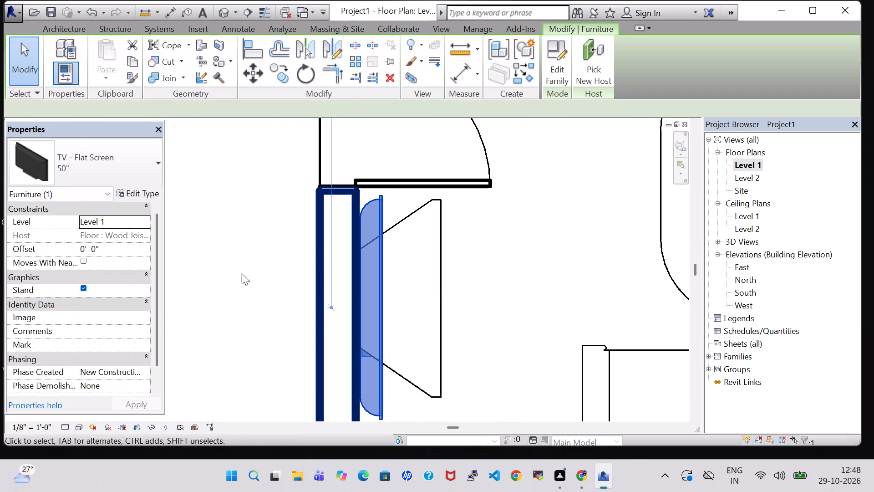
{"action": "left_click", "coordinate": [85, 248]}
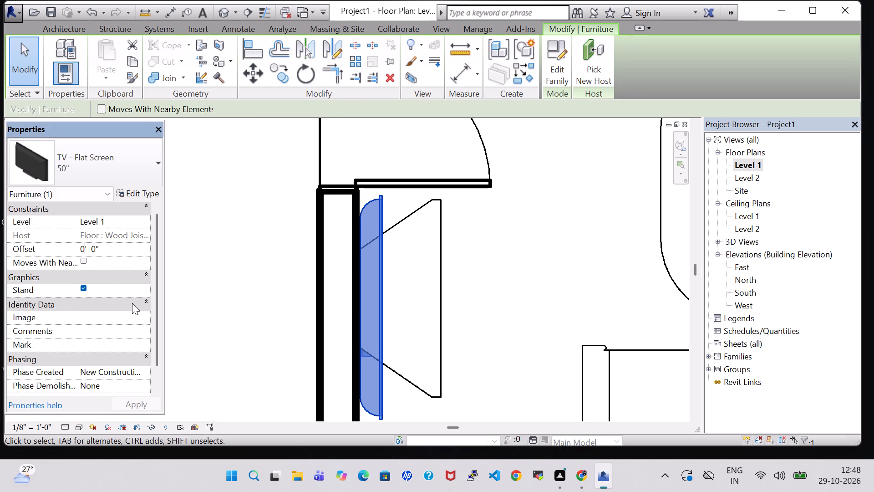
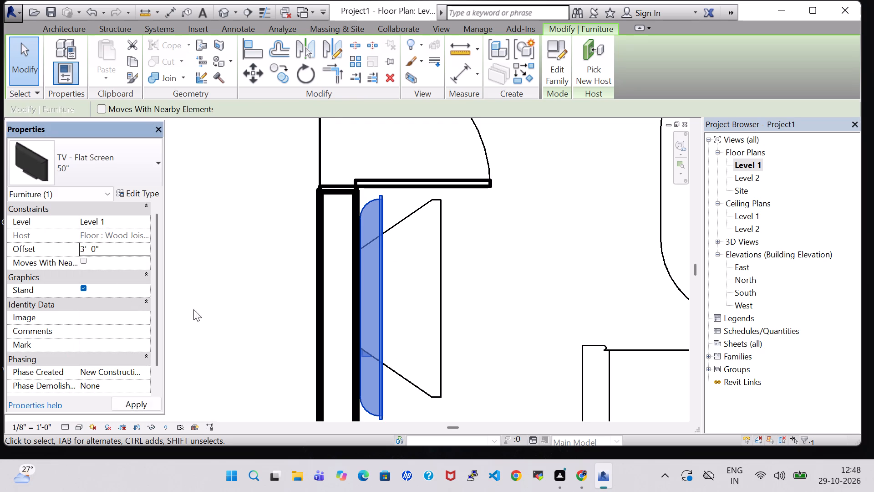
Examine the furnished Level 1 rooms and the 50" TV placement in the default 3D view, orbited to a lower angle.
{"action": "left_click", "coordinate": [516, 263]}
{"action": "left_click", "coordinate": [224, 10]}
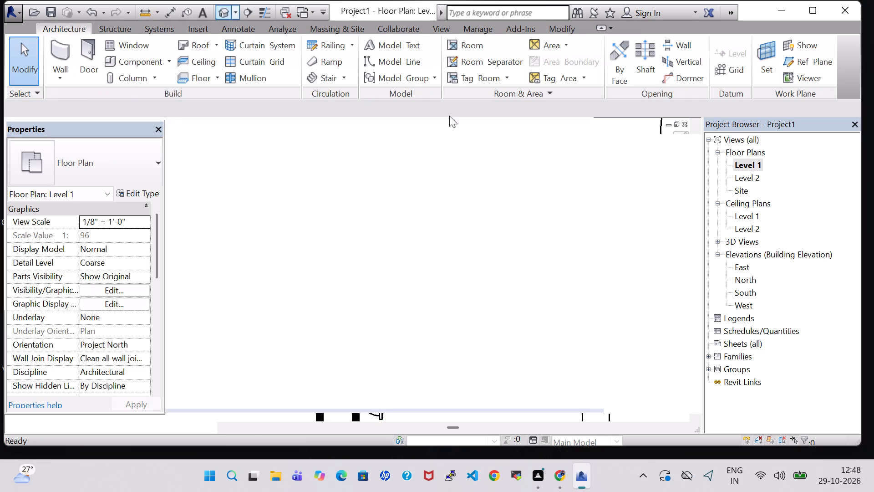
{"action": "scroll", "coordinate": [529, 208], "scroll_direction": "down", "scroll_amount": 3}
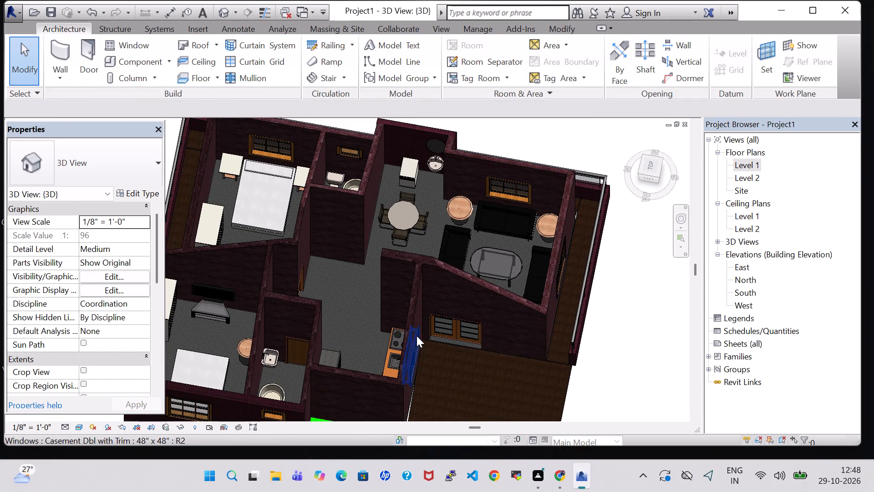
{"action": "middle_click_drag", "start_coordinate": [355, 331], "coordinate": [385, 269], "text": "shift"}
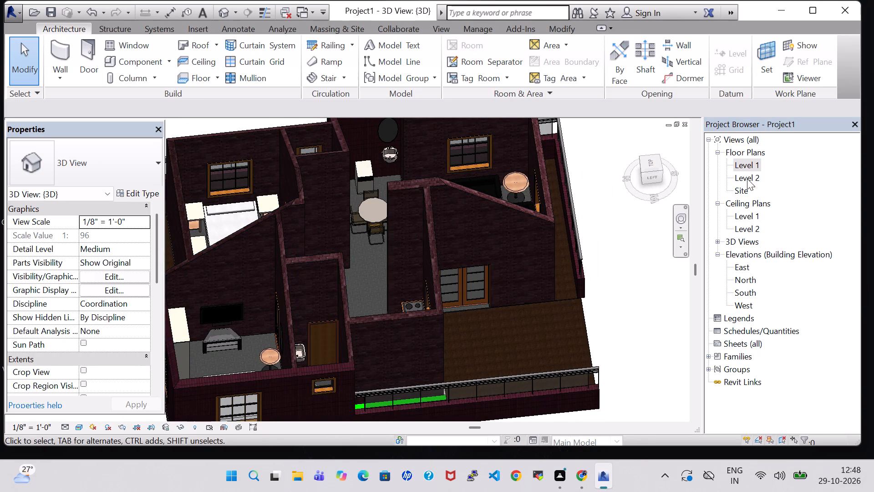
In the Level 1 floor plan, nudge the 50" flat-screen TV slightly along its wall, away from the double door.
{"action": "double_click", "coordinate": [747, 165]}
{"action": "scroll", "coordinate": [397, 308], "scroll_direction": "down", "scroll_amount": 4}
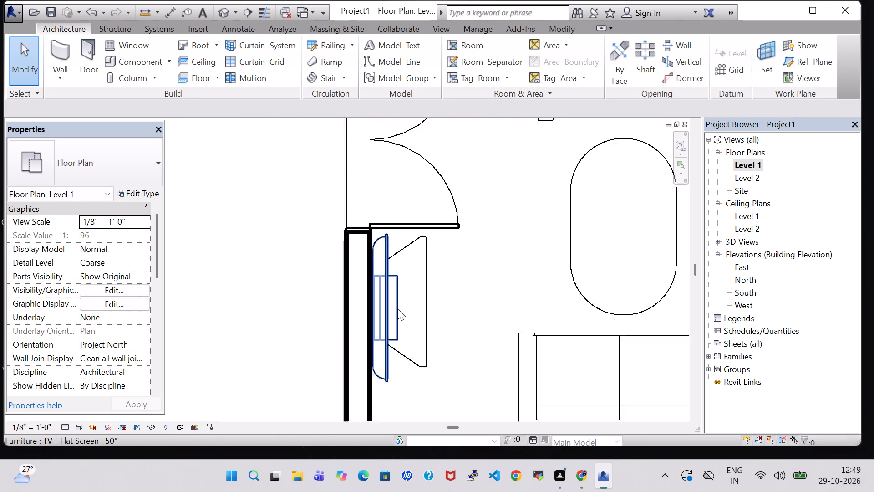
{"action": "scroll", "coordinate": [442, 304], "scroll_direction": "down", "scroll_amount": 3}
{"action": "middle_click", "coordinate": [460, 276], "text": "shift"}
{"action": "scroll", "coordinate": [460, 276], "scroll_direction": "down", "scroll_amount": 1, "text": "shift"}
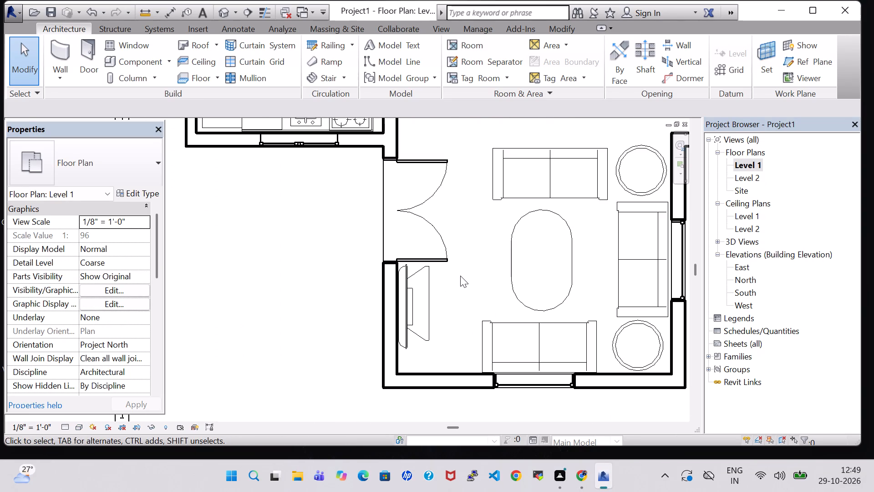
{"action": "scroll", "coordinate": [460, 276], "scroll_direction": "down", "scroll_amount": 5}
{"action": "scroll", "coordinate": [406, 294], "scroll_direction": "up", "scroll_amount": 5}
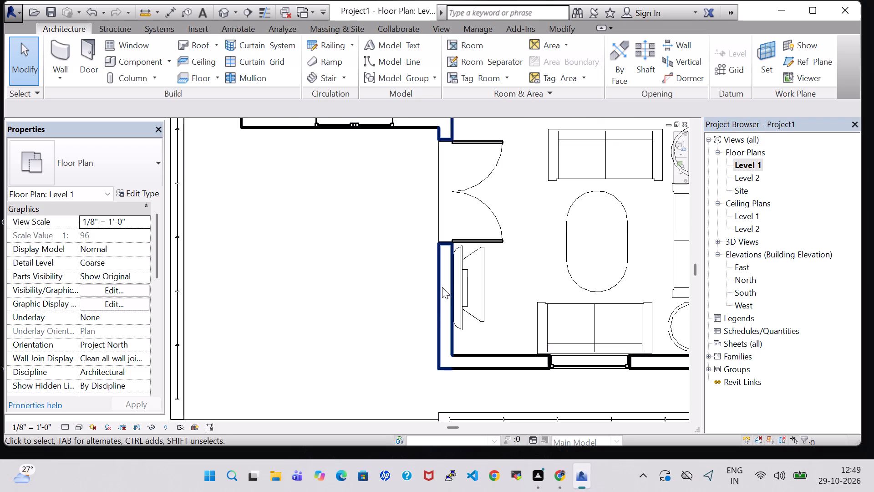
{"action": "left_click", "coordinate": [455, 287]}
{"action": "key", "text": "Down"}
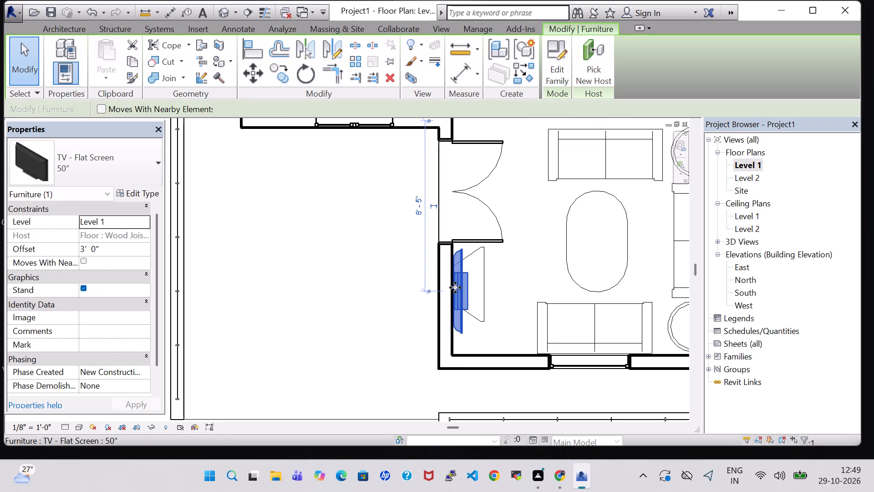
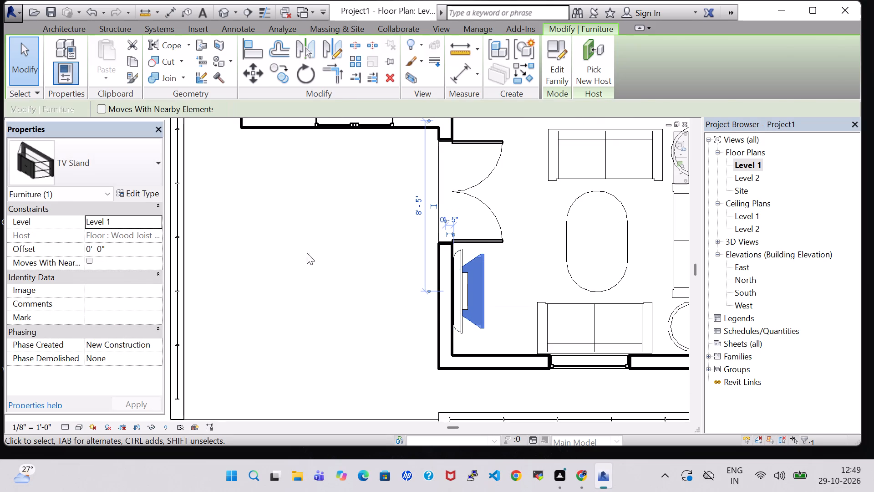
Examine the furnished Level 1 layout, including the living room's TV and stand, from above and at tilted angles in the default 3D view.
{"action": "left_click", "coordinate": [271, 251]}
{"action": "scroll", "coordinate": [289, 258], "scroll_direction": "down", "scroll_amount": 6}
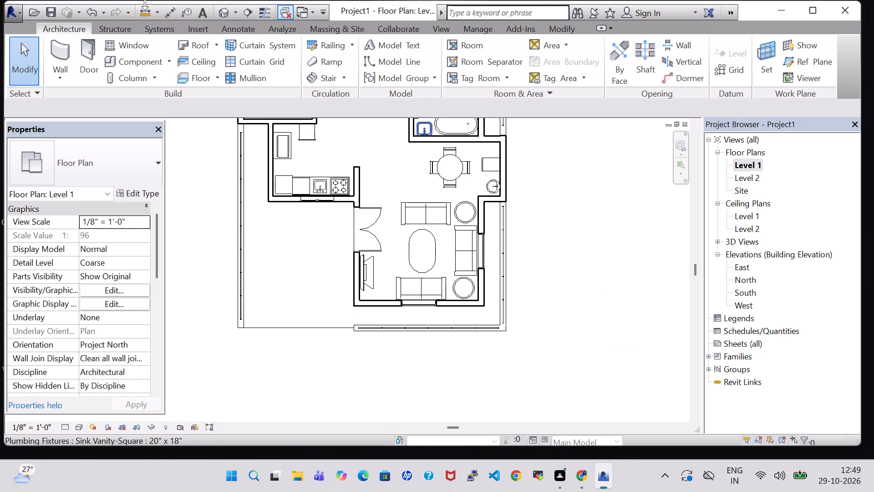
{"action": "left_click", "coordinate": [229, 15]}
{"action": "scroll", "coordinate": [487, 235], "scroll_direction": "down", "scroll_amount": 4}
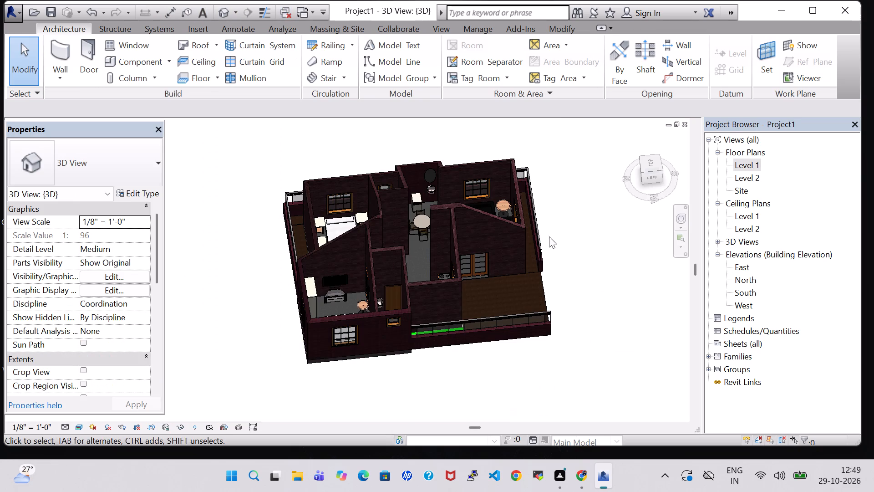
{"action": "middle_click_drag", "start_coordinate": [564, 211], "coordinate": [556, 351], "text": "shift"}
{"action": "middle_click", "coordinate": [556, 351], "text": "shift"}
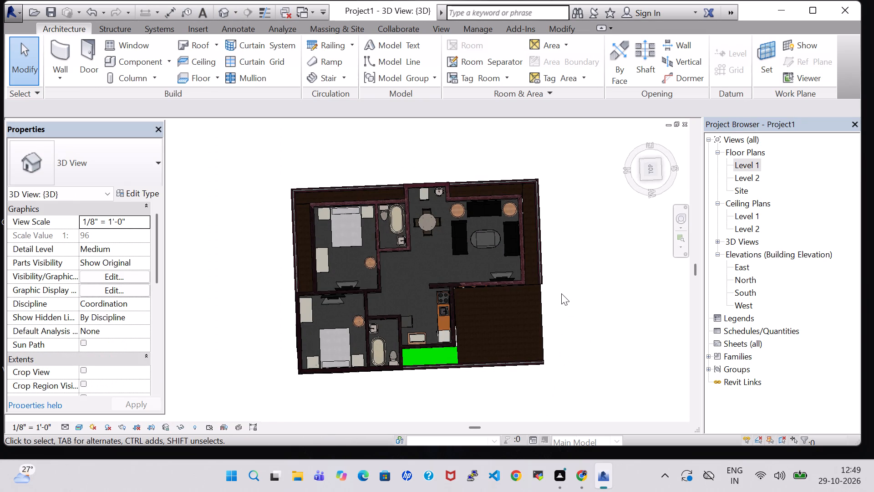
{"action": "middle_click", "coordinate": [585, 268], "text": "shift"}
{"action": "middle_click", "coordinate": [473, 315], "text": "shift"}
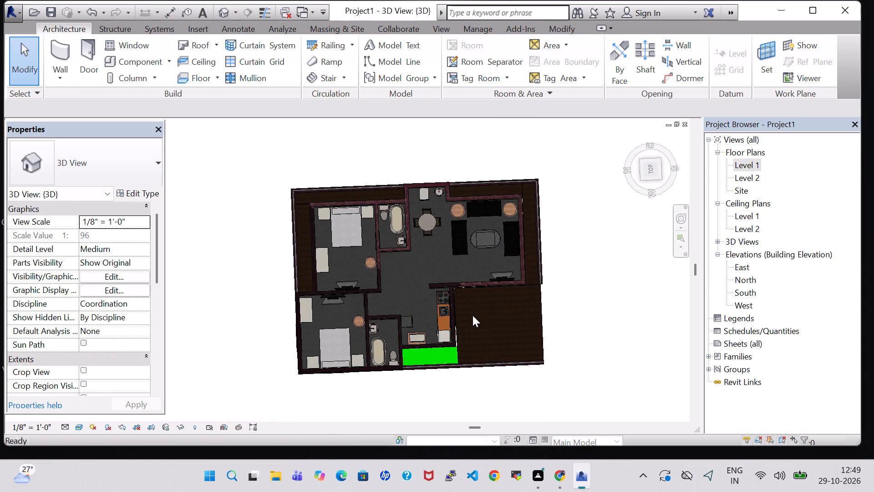
{"action": "middle_click_drag", "start_coordinate": [582, 262], "coordinate": [512, 321], "text": "shift"}
{"action": "middle_click", "coordinate": [512, 321], "text": "shift"}
{"action": "middle_click_drag", "start_coordinate": [555, 311], "coordinate": [588, 260], "text": "shift"}
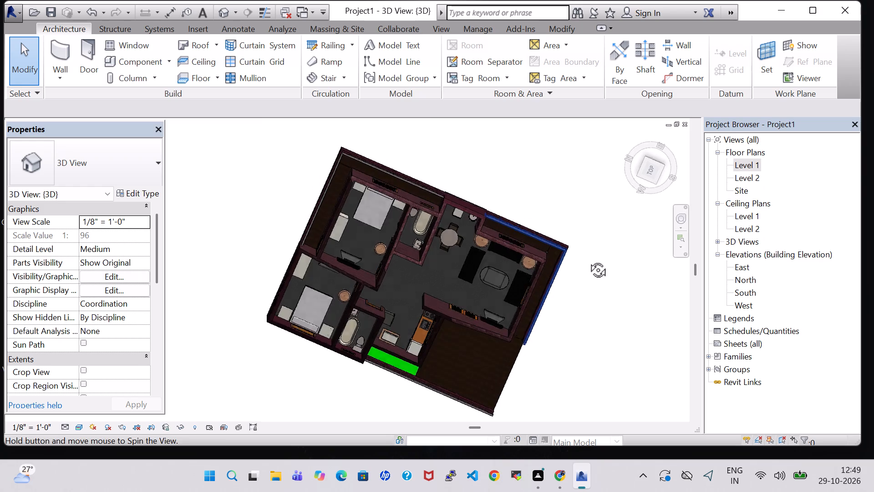
{"action": "middle_click_drag", "start_coordinate": [588, 260], "coordinate": [590, 256], "text": "shift"}
{"action": "middle_click", "coordinate": [592, 251], "text": "shift"}
{"action": "middle_click_drag", "start_coordinate": [581, 297], "coordinate": [594, 230], "text": "shift"}
{"action": "middle_click_drag", "start_coordinate": [584, 269], "coordinate": [595, 270]}
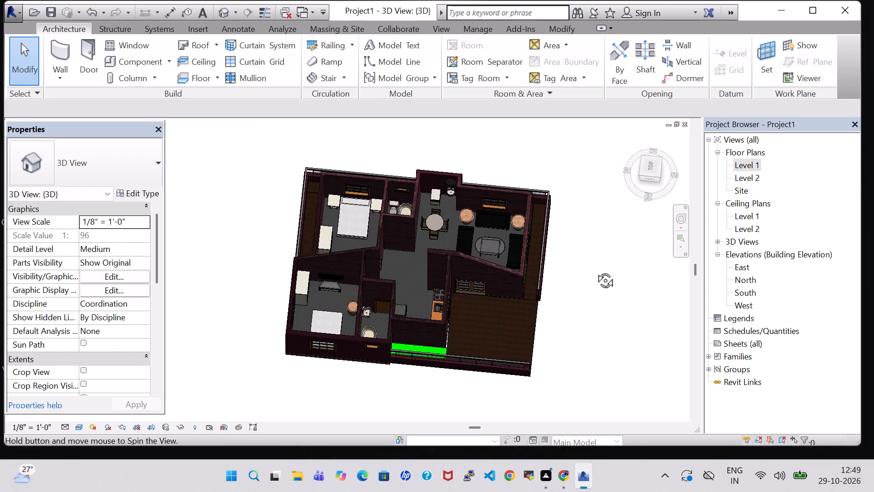
{"action": "middle_click_drag", "start_coordinate": [595, 270], "coordinate": [600, 307]}
{"action": "middle_click", "coordinate": [600, 307], "text": "shift"}
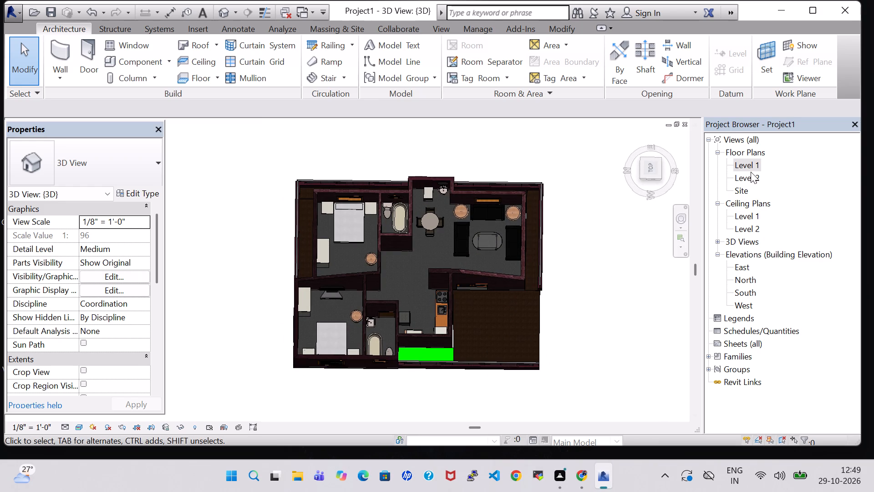
{"action": "middle_click_drag", "start_coordinate": [571, 238], "coordinate": [574, 281], "text": "shift"}
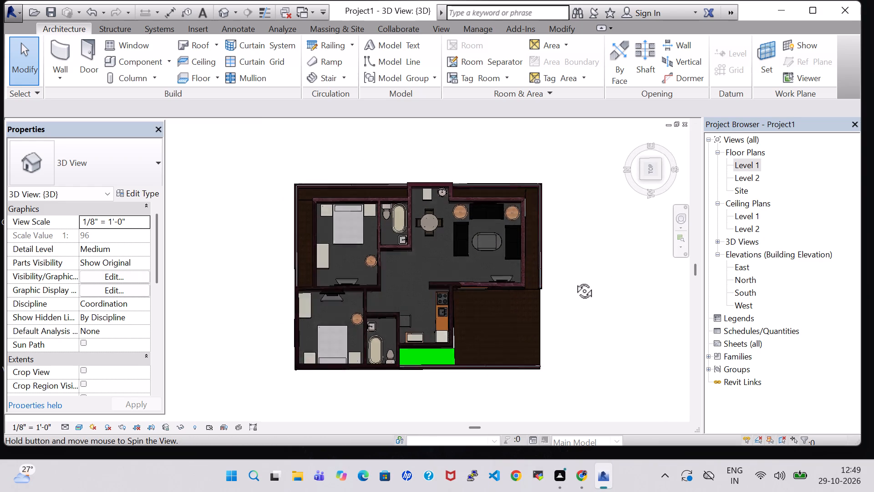
{"action": "middle_click_drag", "start_coordinate": [574, 281], "coordinate": [536, 338], "text": "shift"}
{"action": "middle_click_drag", "start_coordinate": [547, 355], "coordinate": [578, 303]}
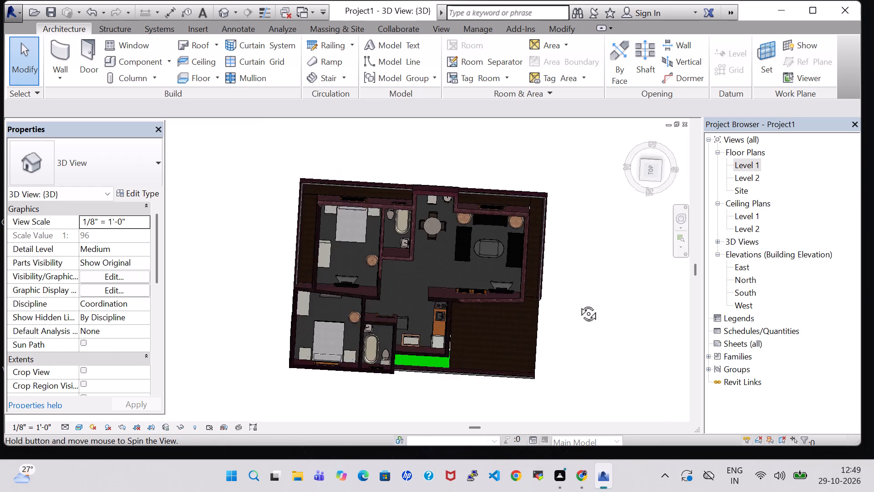
{"action": "middle_click_drag", "start_coordinate": [578, 303], "coordinate": [578, 279]}
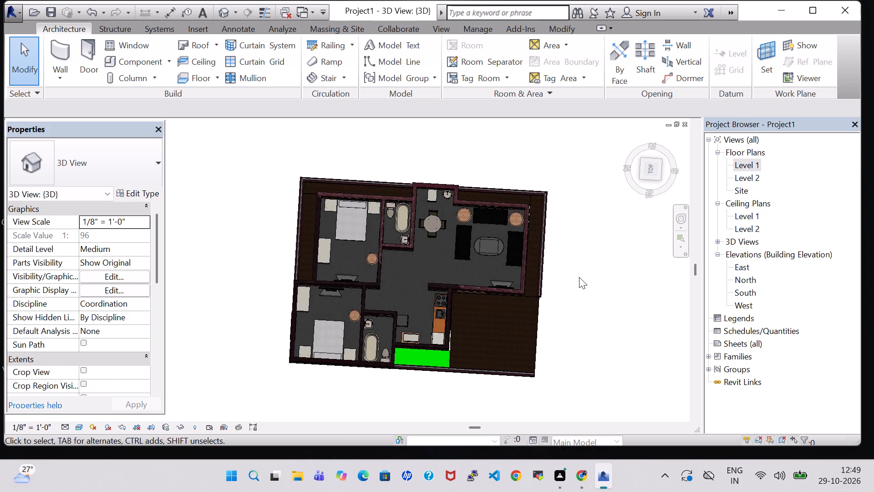
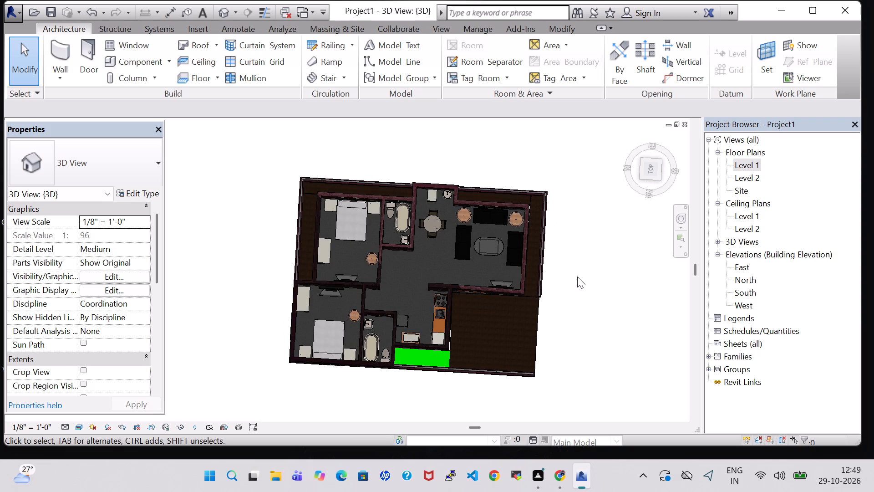
Open the brown topography surface beside the kitchen's outer wall for surface editing.
{"action": "left_click", "coordinate": [617, 291]}
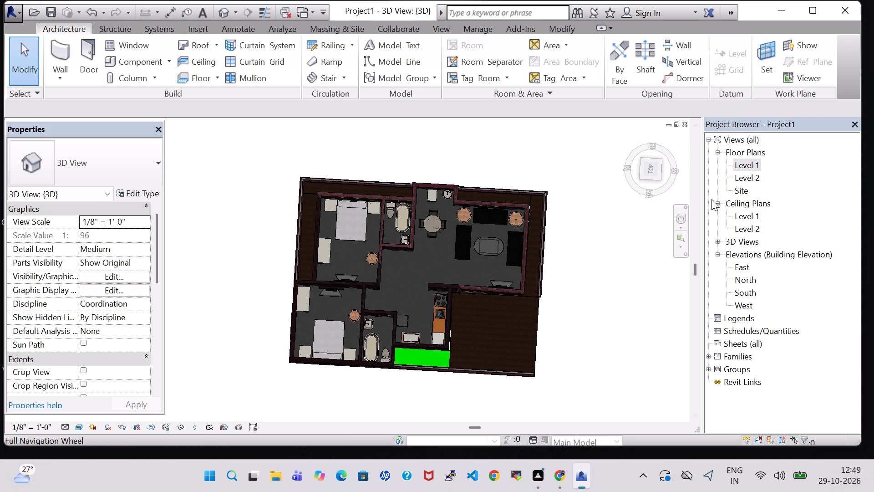
{"action": "scroll", "coordinate": [446, 357], "scroll_direction": "up", "scroll_amount": 10}
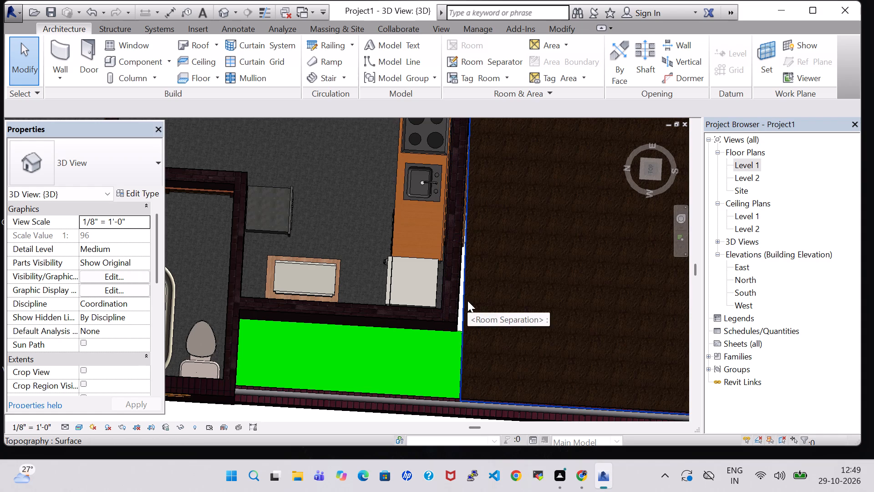
{"action": "double_click", "coordinate": [467, 301]}
{"action": "scroll", "coordinate": [467, 301], "scroll_direction": "up", "scroll_amount": 5}
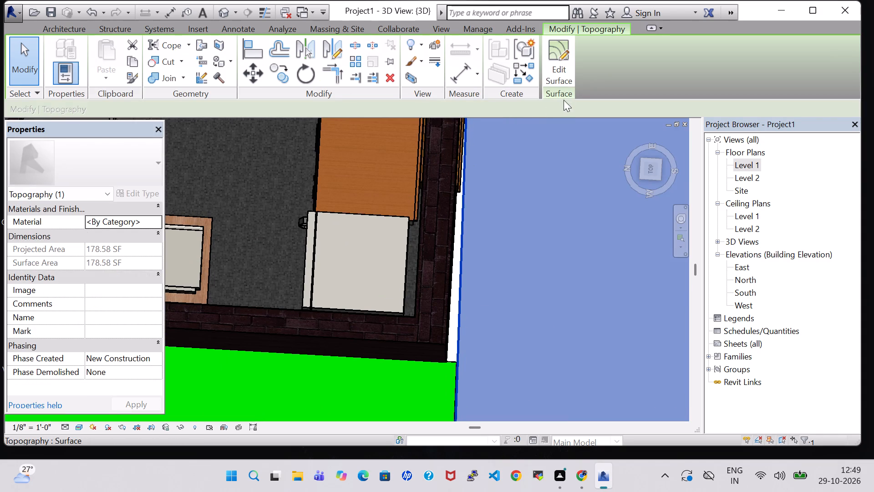
{"action": "left_click", "coordinate": [565, 75]}
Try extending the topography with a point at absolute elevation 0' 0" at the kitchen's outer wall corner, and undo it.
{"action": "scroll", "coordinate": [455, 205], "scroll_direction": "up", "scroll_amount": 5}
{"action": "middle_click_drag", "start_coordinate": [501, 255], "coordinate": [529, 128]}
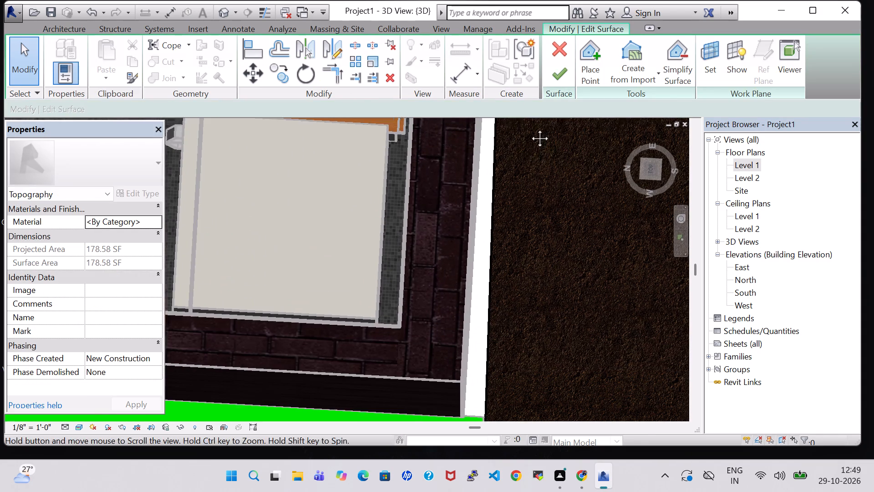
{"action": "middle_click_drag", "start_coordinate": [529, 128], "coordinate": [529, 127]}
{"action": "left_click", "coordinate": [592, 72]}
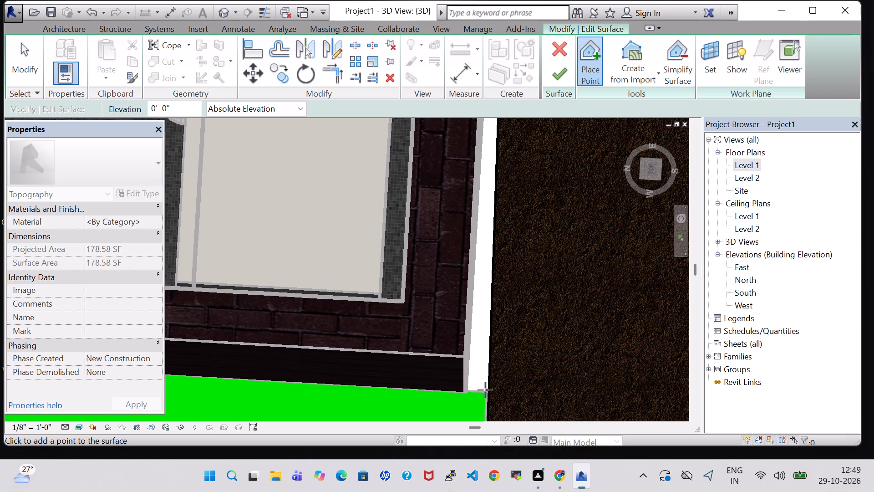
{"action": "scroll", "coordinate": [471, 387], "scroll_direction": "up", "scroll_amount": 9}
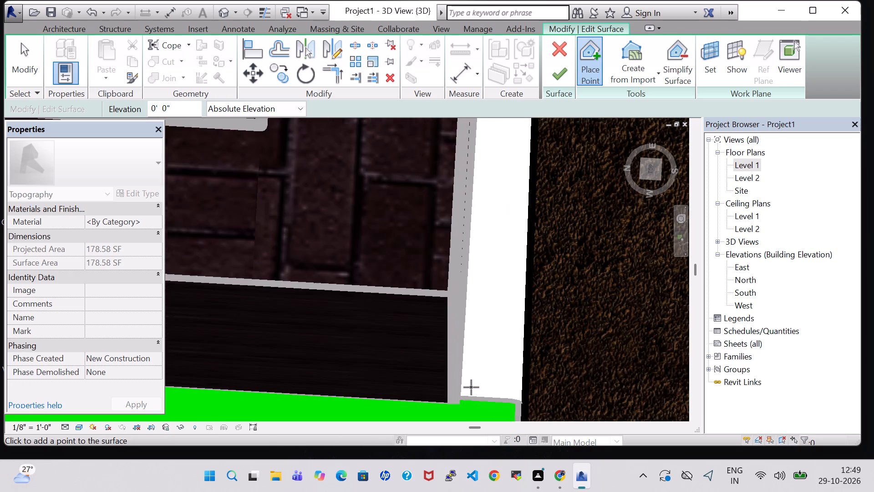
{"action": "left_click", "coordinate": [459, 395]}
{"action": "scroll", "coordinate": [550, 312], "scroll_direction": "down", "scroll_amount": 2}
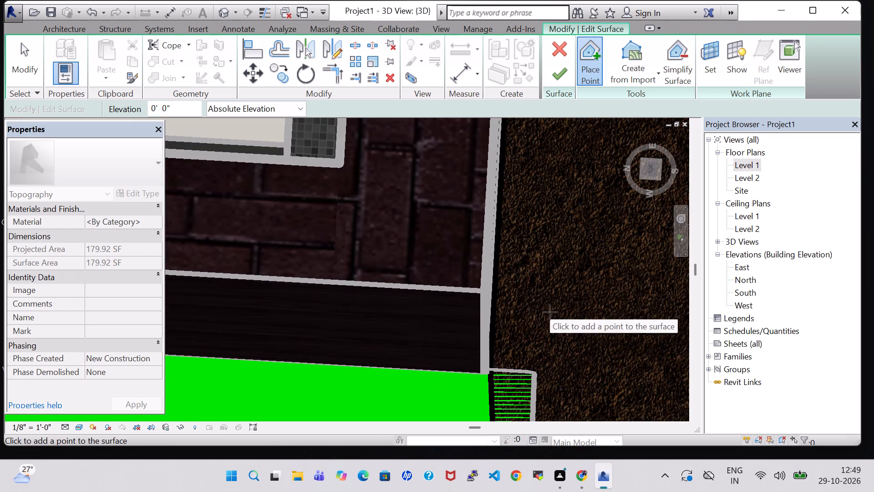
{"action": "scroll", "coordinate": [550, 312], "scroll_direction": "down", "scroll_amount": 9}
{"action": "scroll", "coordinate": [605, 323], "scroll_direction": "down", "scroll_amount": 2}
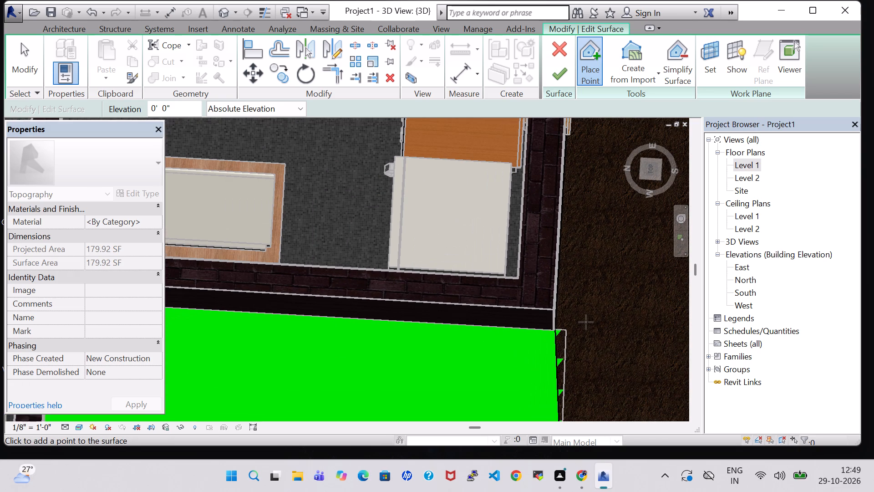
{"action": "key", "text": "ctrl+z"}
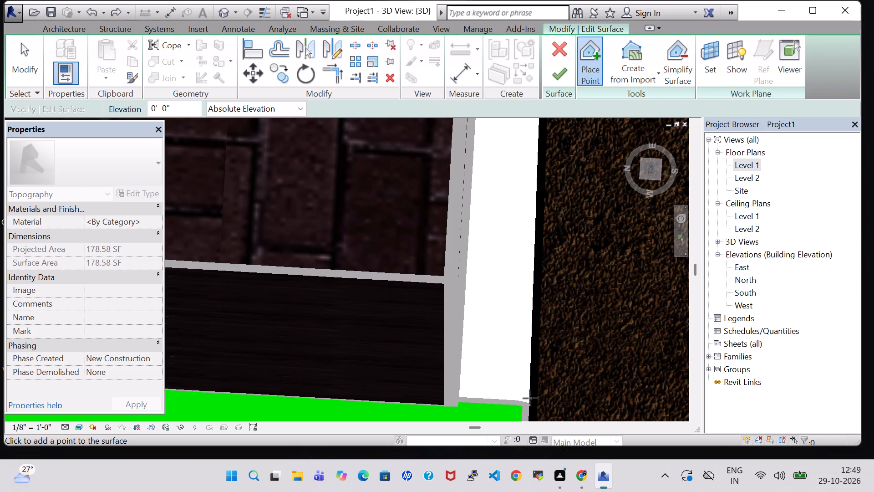
Place two topography points at absolute elevation 0' 0" across the gap by the green strip, ending at the kitchen's outer wall corner.
{"action": "left_click", "coordinate": [530, 398]}
{"action": "left_click", "coordinate": [459, 398]}
{"action": "scroll", "coordinate": [553, 376], "scroll_direction": "down", "scroll_amount": 2}
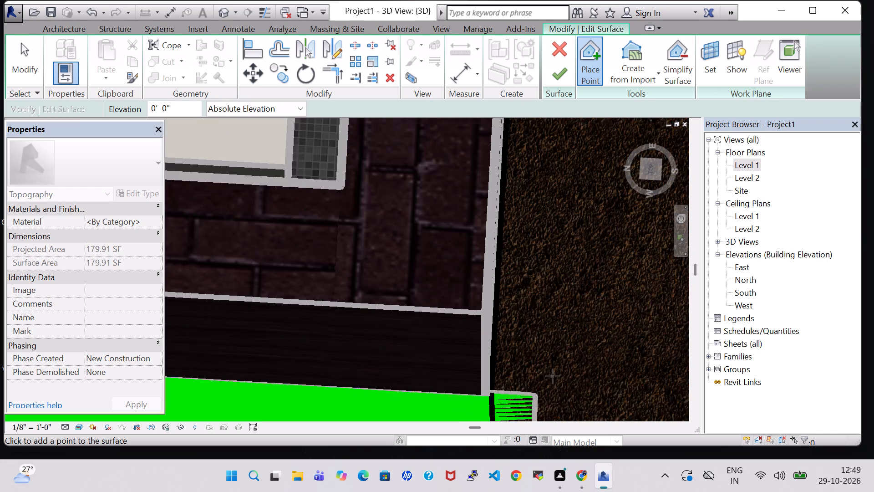
{"action": "scroll", "coordinate": [553, 376], "scroll_direction": "down", "scroll_amount": 9}
{"action": "scroll", "coordinate": [575, 327], "scroll_direction": "down", "scroll_amount": 1}
{"action": "middle_click_drag", "start_coordinate": [575, 327], "coordinate": [568, 246]}
{"action": "scroll", "coordinate": [568, 246], "scroll_direction": "down", "scroll_amount": 6}
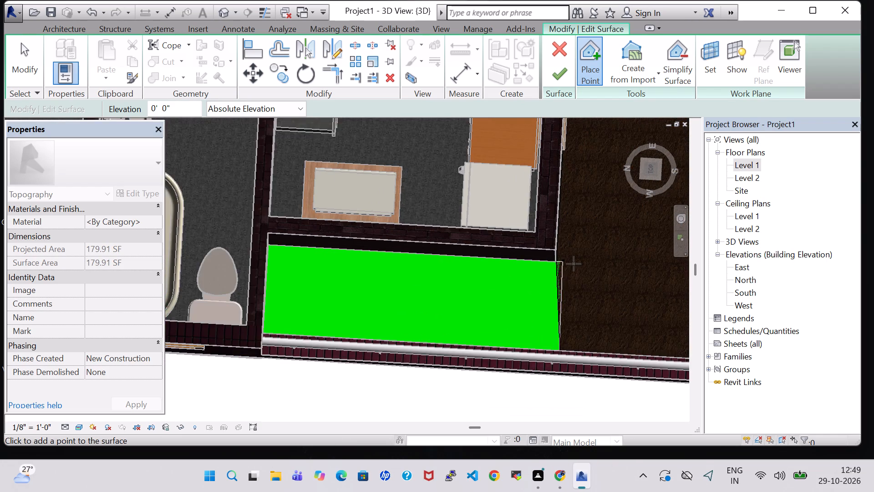
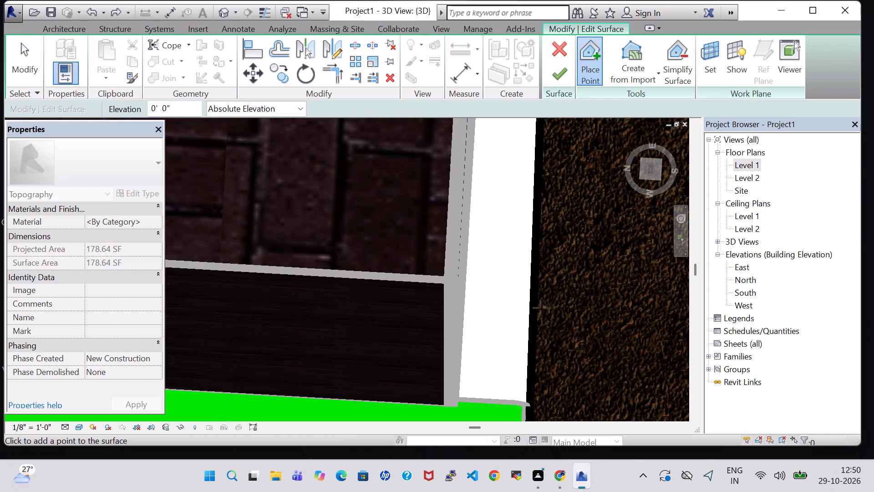
Add a surface point at 0' 0" absolute elevation along the outer trim of the window behind the kitchen counter.
{"action": "middle_click_drag", "start_coordinate": [508, 216], "coordinate": [505, 315]}
{"action": "middle_click_drag", "start_coordinate": [504, 321], "coordinate": [503, 333]}
{"action": "middle_click_drag", "start_coordinate": [505, 211], "coordinate": [486, 380]}
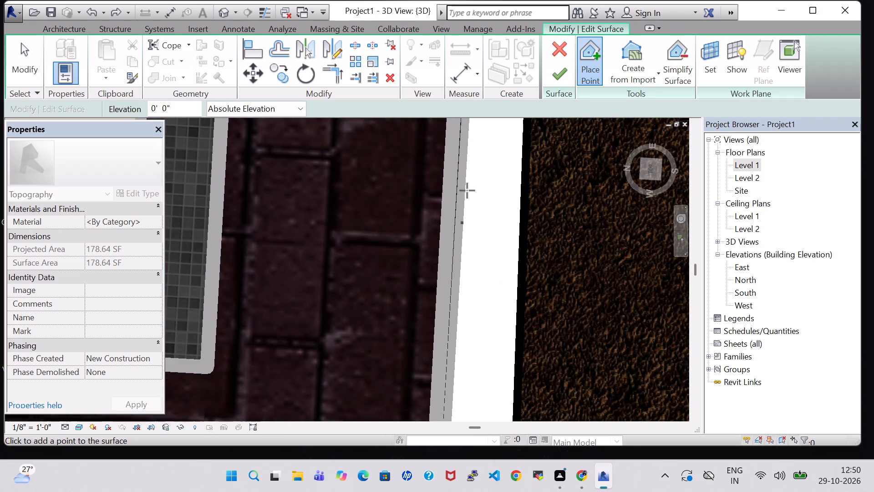
{"action": "middle_click_drag", "start_coordinate": [471, 167], "coordinate": [484, 340]}
{"action": "middle_click_drag", "start_coordinate": [503, 193], "coordinate": [488, 342]}
{"action": "middle_click_drag", "start_coordinate": [488, 344], "coordinate": [488, 372]}
{"action": "middle_click_drag", "start_coordinate": [502, 169], "coordinate": [481, 346]}
{"action": "scroll", "coordinate": [480, 346], "scroll_direction": "down", "scroll_amount": 3}
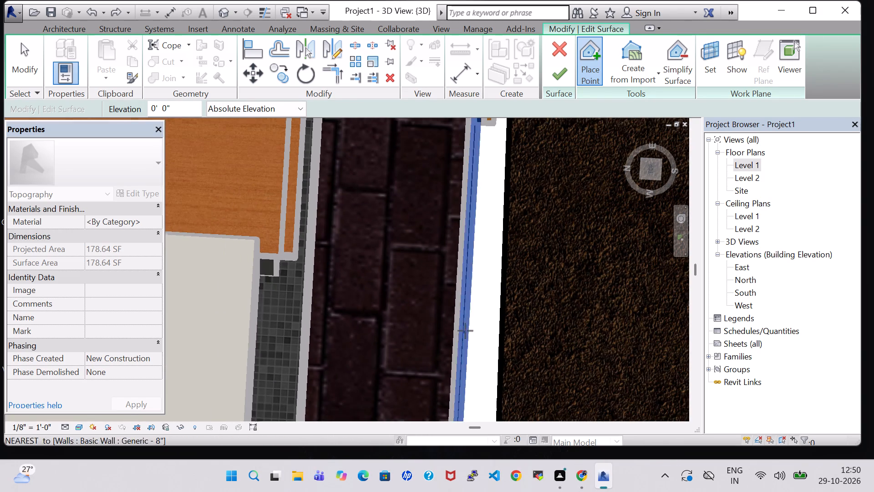
{"action": "middle_click_drag", "start_coordinate": [499, 176], "coordinate": [497, 333]}
{"action": "scroll", "coordinate": [503, 213], "scroll_direction": "down", "scroll_amount": 3}
{"action": "middle_click_drag", "start_coordinate": [554, 200], "coordinate": [548, 266]}
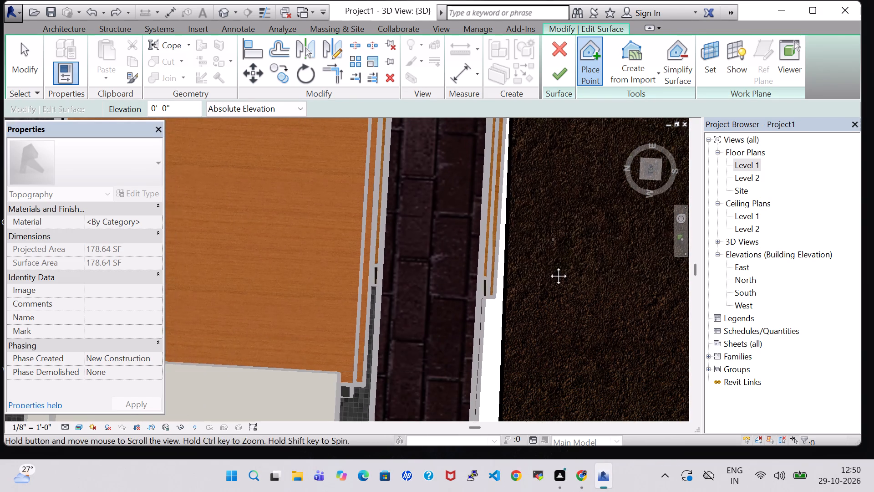
{"action": "middle_click_drag", "start_coordinate": [548, 266], "coordinate": [543, 322]}
{"action": "scroll", "coordinate": [544, 222], "scroll_direction": "down", "scroll_amount": 3}
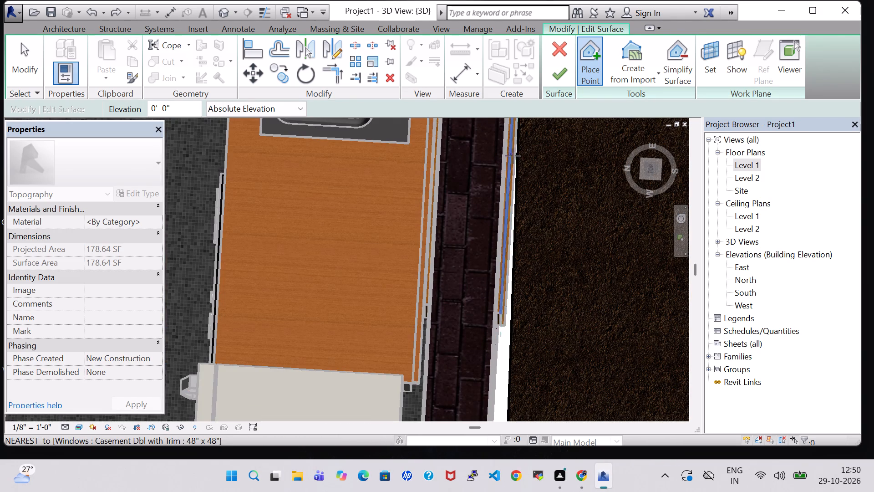
{"action": "scroll", "coordinate": [517, 190], "scroll_direction": "up", "scroll_amount": 6}
{"action": "left_click", "coordinate": [510, 194]}
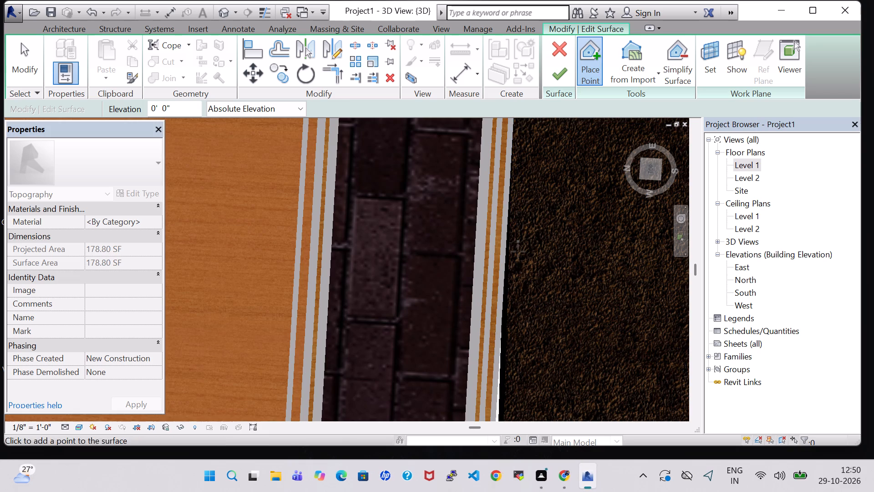
Add four more surface points around the kitchen window trim's end corner and along the adjoining outer wall face.
{"action": "middle_click_drag", "start_coordinate": [517, 273], "coordinate": [517, 138]}
{"action": "scroll", "coordinate": [517, 175], "scroll_direction": "down", "scroll_amount": 1}
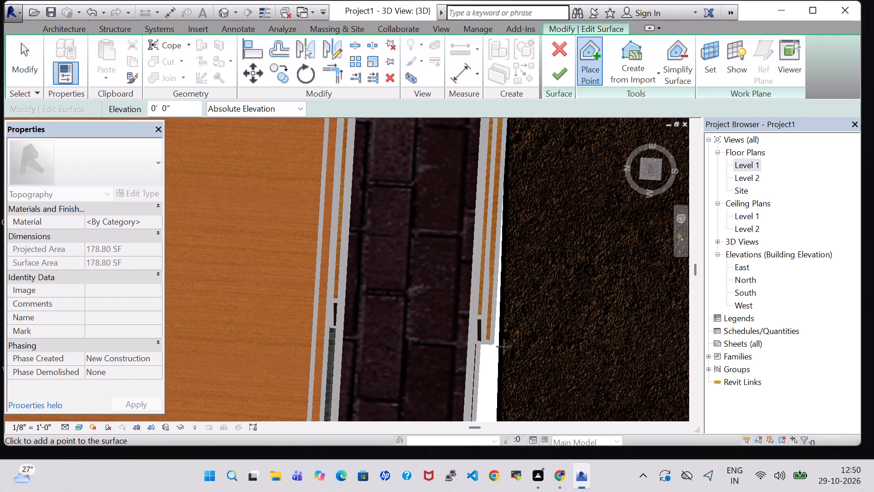
{"action": "left_click", "coordinate": [498, 346]}
{"action": "middle_click_drag", "start_coordinate": [525, 350], "coordinate": [530, 282]}
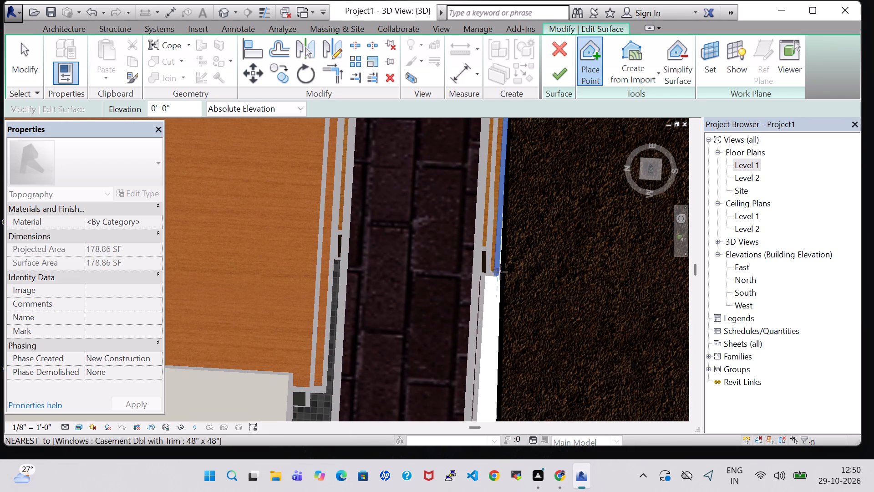
{"action": "left_click", "coordinate": [500, 277]}
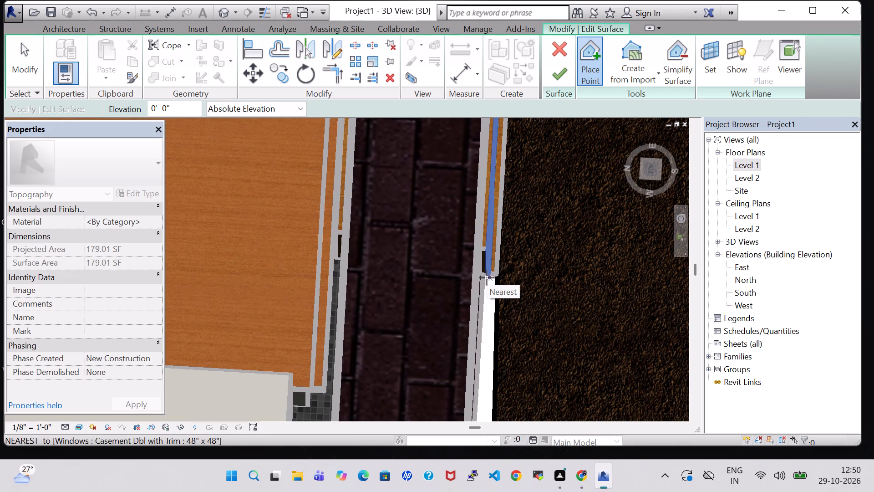
{"action": "left_click", "coordinate": [487, 277]}
{"action": "middle_click_drag", "start_coordinate": [519, 305], "coordinate": [532, 197]}
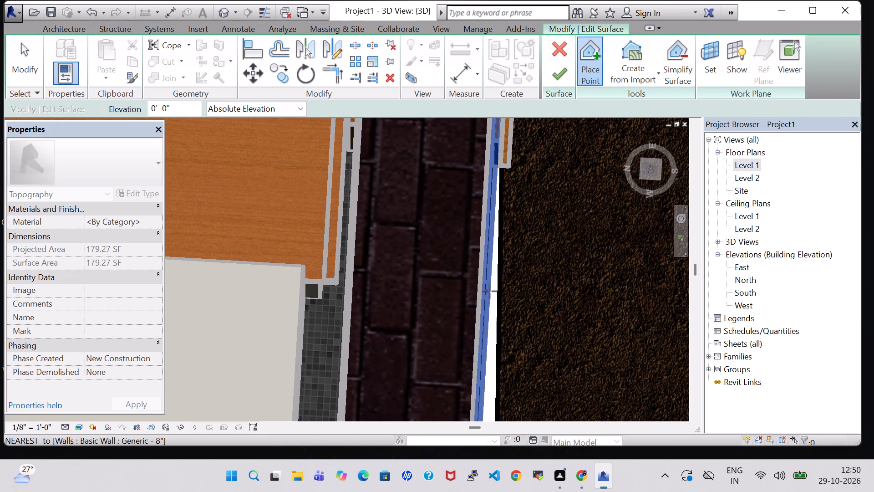
{"action": "left_click", "coordinate": [490, 291]}
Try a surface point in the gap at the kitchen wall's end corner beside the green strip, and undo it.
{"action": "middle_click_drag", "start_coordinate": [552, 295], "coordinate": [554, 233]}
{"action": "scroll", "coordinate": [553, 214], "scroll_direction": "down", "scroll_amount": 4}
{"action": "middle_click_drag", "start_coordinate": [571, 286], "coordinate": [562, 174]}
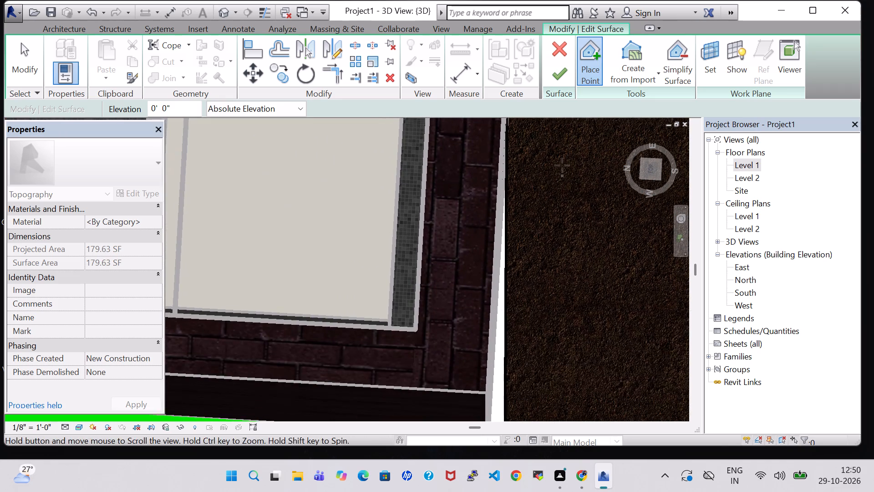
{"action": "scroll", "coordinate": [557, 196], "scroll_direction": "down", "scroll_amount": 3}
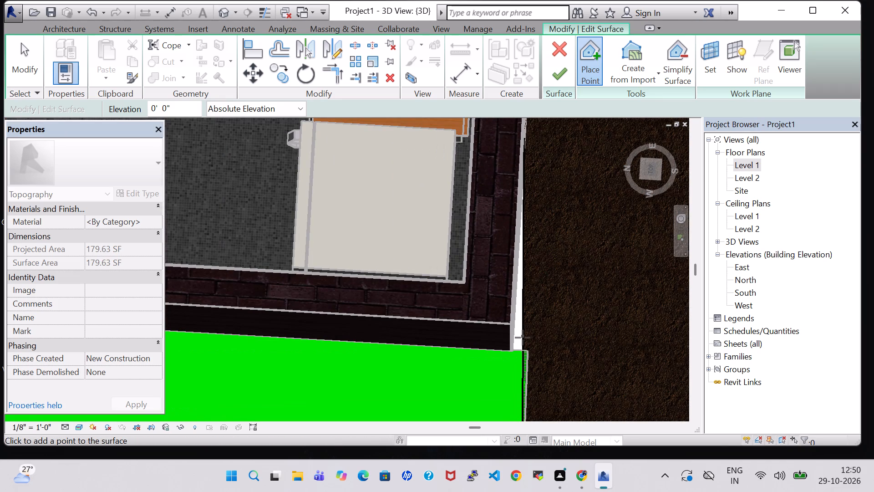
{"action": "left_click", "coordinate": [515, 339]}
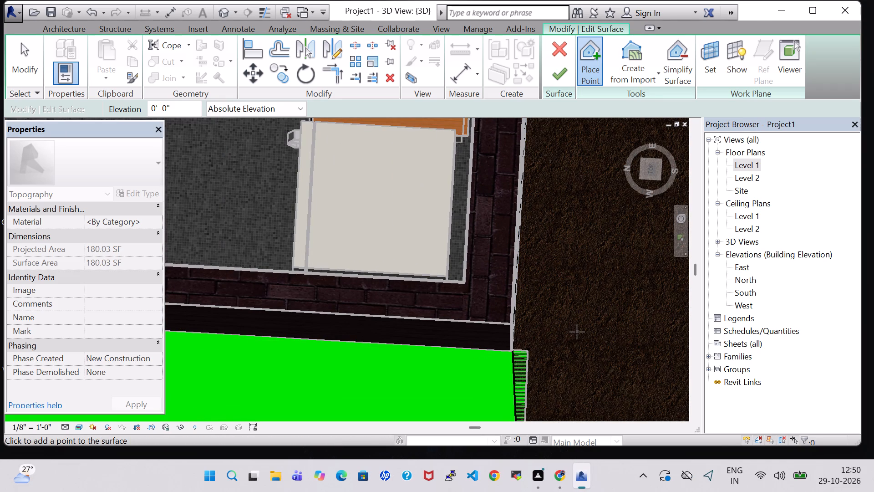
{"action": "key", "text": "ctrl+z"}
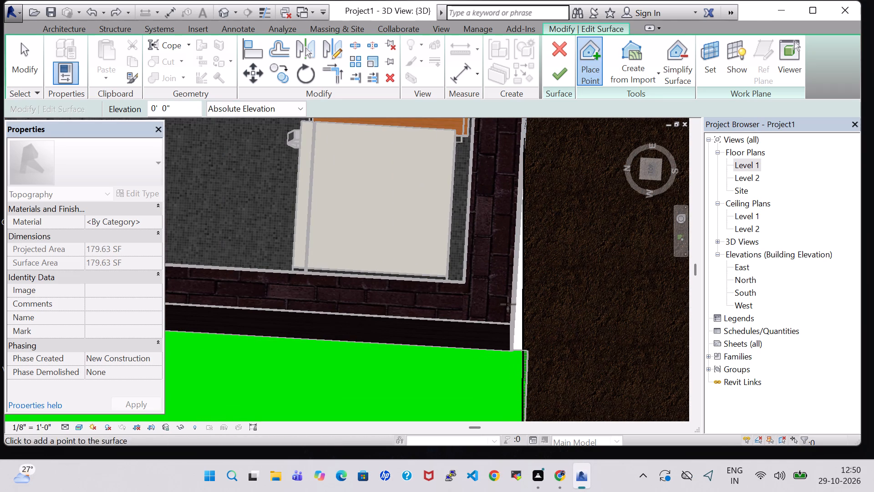
Add surface points in the remaining gap up to the kitchen wall's end corner and finish the surface edit.
{"action": "left_click", "coordinate": [517, 292]}
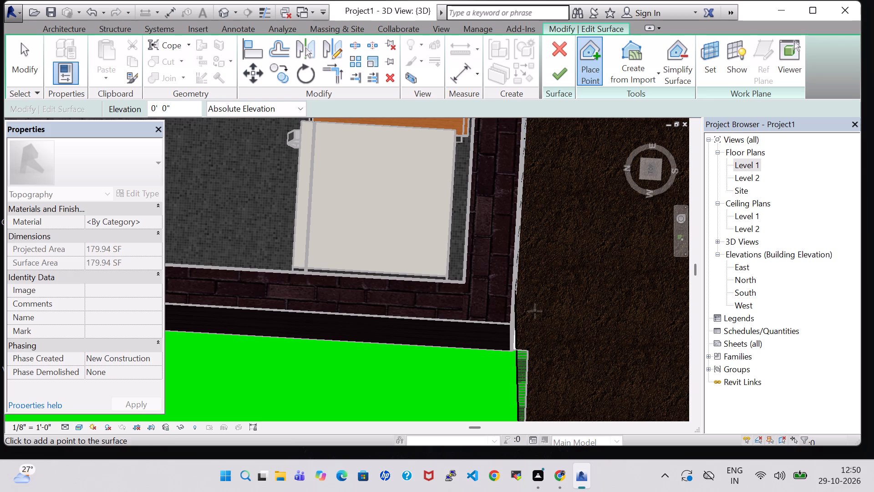
{"action": "left_click", "coordinate": [518, 348]}
{"action": "scroll", "coordinate": [573, 311], "scroll_direction": "down", "scroll_amount": 4}
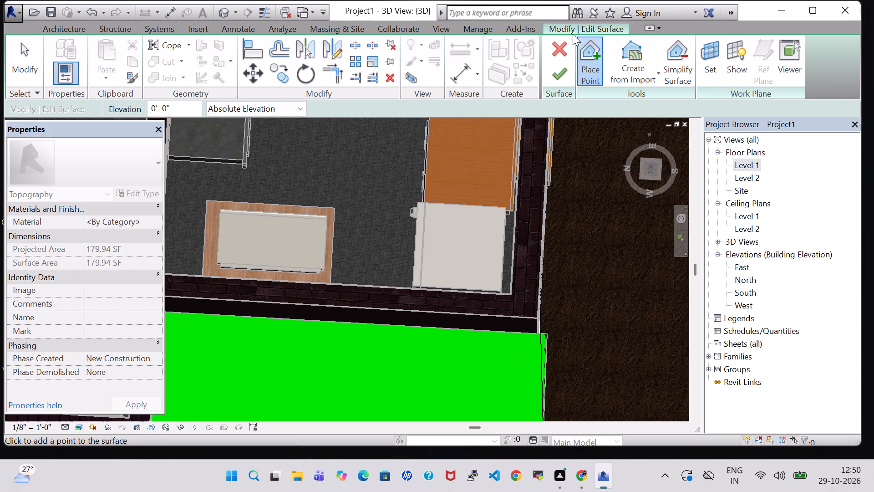
{"action": "left_click", "coordinate": [555, 82]}
Examine the soil surfaces, green strip and furnished rooms of the whole house in 3D from several sides.
{"action": "scroll", "coordinate": [586, 237], "scroll_direction": "down", "scroll_amount": 5}
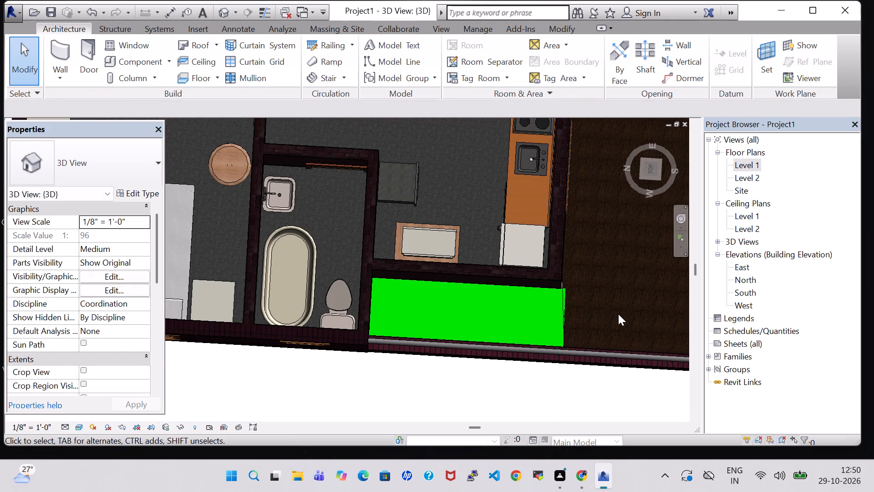
{"action": "middle_click_drag", "start_coordinate": [618, 314], "coordinate": [630, 267], "text": "shift"}
{"action": "middle_click", "coordinate": [637, 253], "text": "shift"}
{"action": "middle_click", "coordinate": [637, 252], "text": "shift"}
{"action": "scroll", "coordinate": [447, 252], "scroll_direction": "up", "scroll_amount": 2}
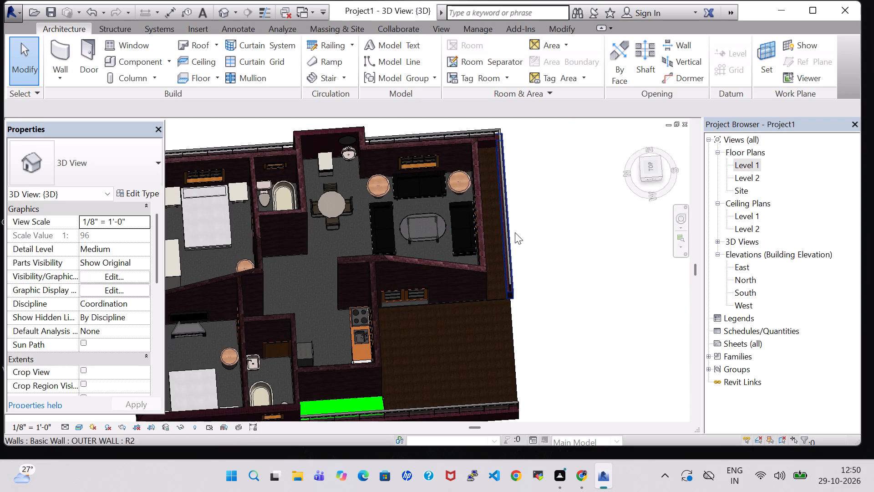
{"action": "middle_click_drag", "start_coordinate": [515, 232], "coordinate": [514, 294], "text": "shift"}
{"action": "middle_click_drag", "start_coordinate": [548, 298], "coordinate": [597, 272]}
{"action": "middle_click_drag", "start_coordinate": [599, 289], "coordinate": [582, 300]}
{"action": "middle_click_drag", "start_coordinate": [598, 299], "coordinate": [518, 353]}
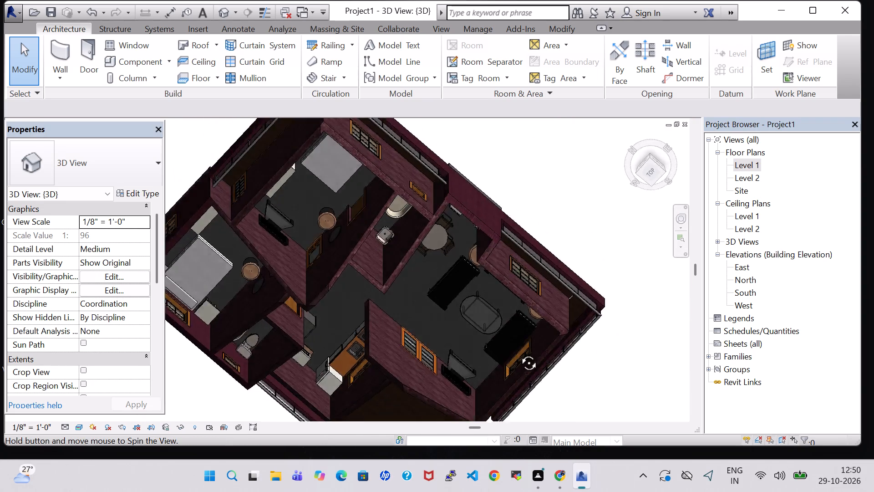
{"action": "middle_click_drag", "start_coordinate": [518, 353], "coordinate": [316, 140]}
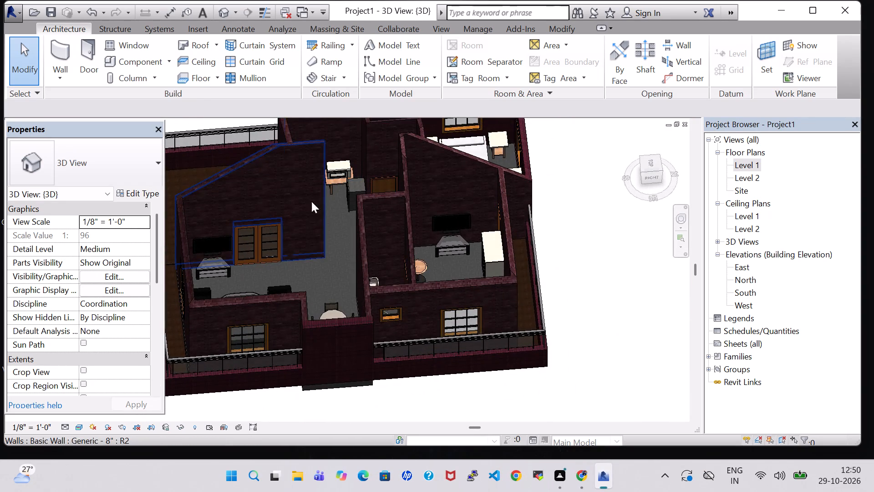
{"action": "scroll", "coordinate": [306, 267], "scroll_direction": "up", "scroll_amount": 5}
{"action": "scroll", "coordinate": [306, 267], "scroll_direction": "down", "scroll_amount": 1}
{"action": "middle_click_drag", "start_coordinate": [306, 267], "coordinate": [348, 240]}
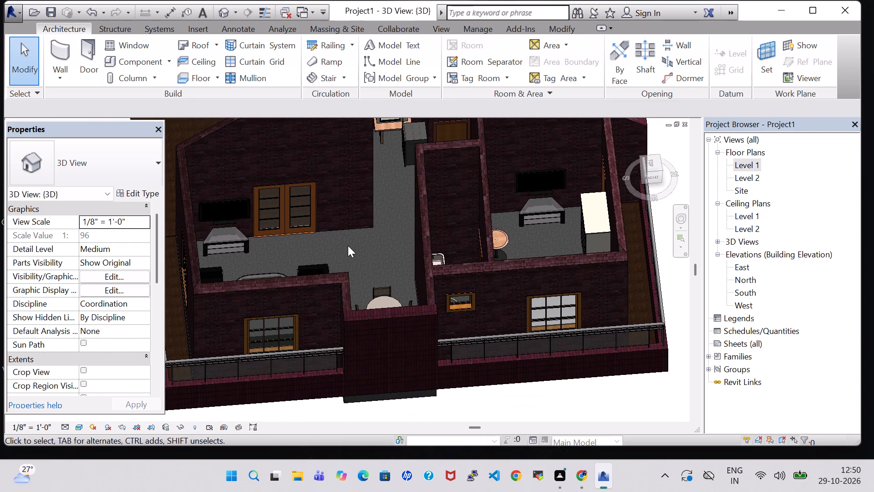
{"action": "scroll", "coordinate": [348, 246], "scroll_direction": "up", "scroll_amount": 5}
{"action": "middle_click_drag", "start_coordinate": [345, 244], "coordinate": [409, 245]}
{"action": "middle_click_drag", "start_coordinate": [396, 239], "coordinate": [390, 277]}
{"action": "scroll", "coordinate": [390, 274], "scroll_direction": "down", "scroll_amount": 3}
{"action": "middle_click_drag", "start_coordinate": [389, 269], "coordinate": [371, 355], "text": "shift"}
{"action": "middle_click_drag", "start_coordinate": [371, 355], "coordinate": [496, 361], "text": "shift"}
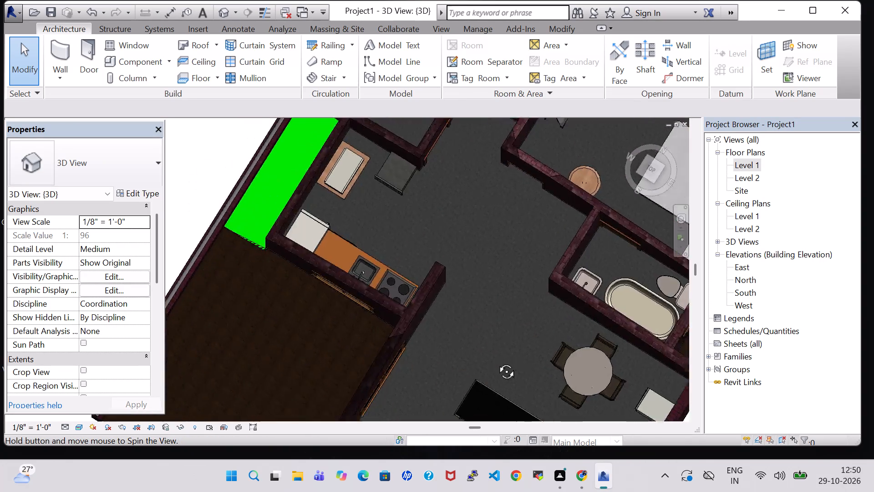
{"action": "middle_click_drag", "start_coordinate": [496, 361], "coordinate": [628, 244], "text": "shift"}
{"action": "scroll", "coordinate": [493, 237], "scroll_direction": "down", "scroll_amount": 2}
{"action": "middle_click_drag", "start_coordinate": [482, 200], "coordinate": [476, 307], "text": "shift"}
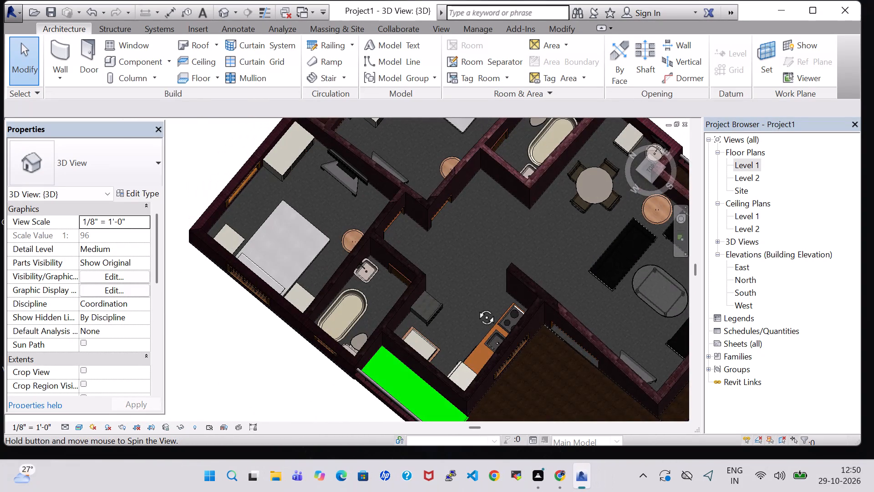
{"action": "middle_click_drag", "start_coordinate": [476, 307], "coordinate": [234, 236], "text": "shift"}
{"action": "scroll", "coordinate": [234, 234], "scroll_direction": "down", "scroll_amount": 1, "text": "shift"}
{"action": "middle_click_drag", "start_coordinate": [483, 193], "coordinate": [483, 238], "text": "shift"}
{"action": "scroll", "coordinate": [483, 238], "scroll_direction": "down", "scroll_amount": 6, "text": "shift"}
{"action": "middle_click_drag", "start_coordinate": [487, 204], "coordinate": [444, 240]}
{"action": "middle_click", "coordinate": [440, 246]}
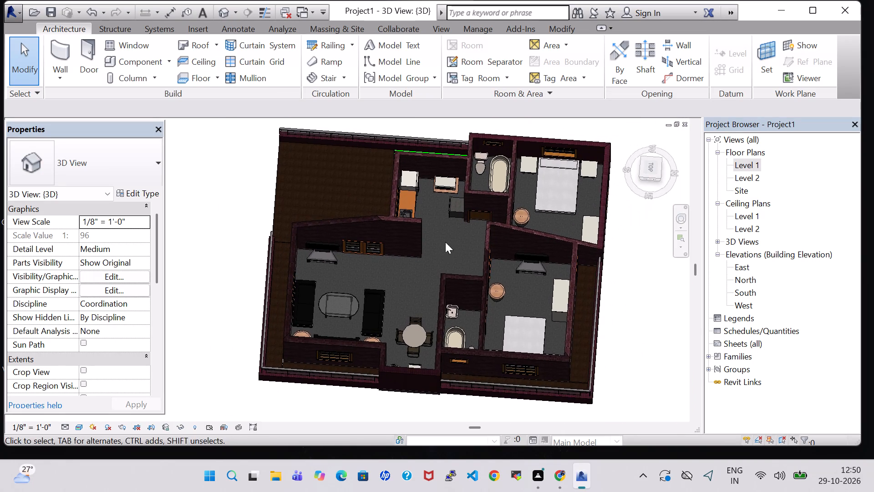
{"action": "middle_click_drag", "start_coordinate": [447, 240], "coordinate": [457, 258], "text": "shift"}
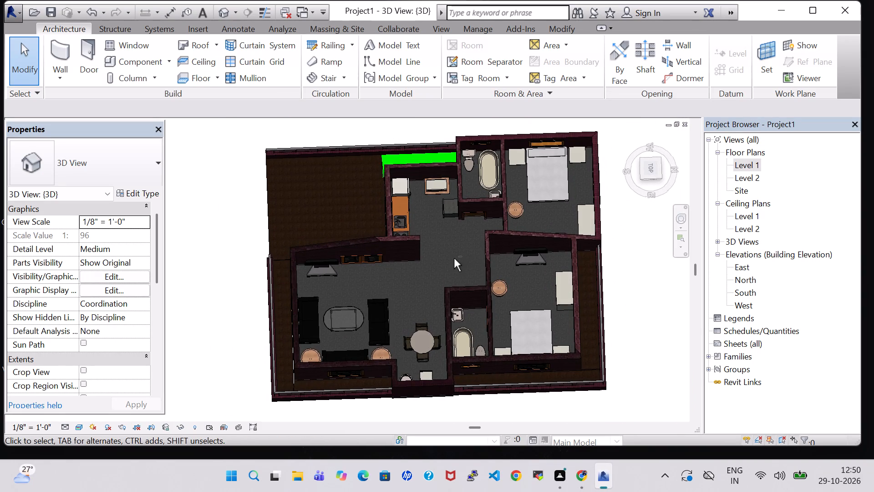
{"action": "middle_click_drag", "start_coordinate": [454, 258], "coordinate": [454, 263], "text": "shift"}
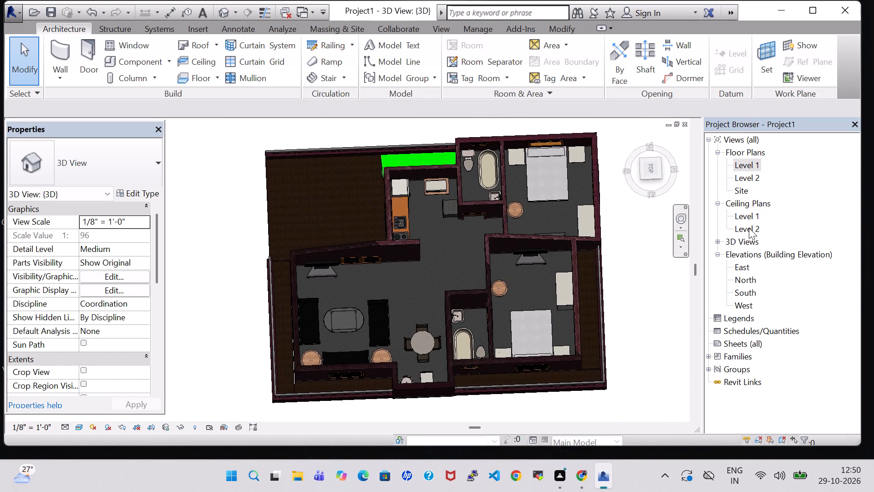
Open the Level 1 floor plan with the whole house in view.
{"action": "double_click", "coordinate": [758, 164]}
{"action": "scroll", "coordinate": [535, 238], "scroll_direction": "down", "scroll_amount": 3}
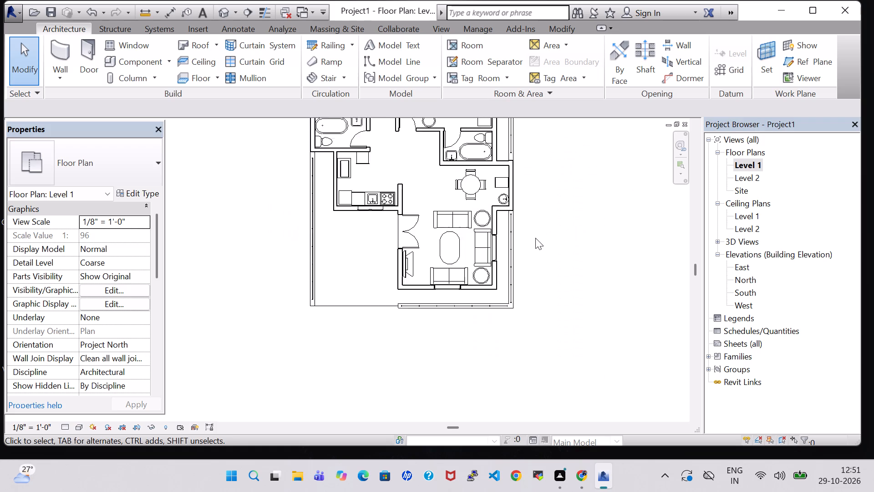
{"action": "middle_click_drag", "start_coordinate": [548, 188], "coordinate": [568, 271]}
{"action": "middle_click", "coordinate": [568, 272]}
{"action": "scroll", "coordinate": [568, 272], "scroll_direction": "up", "scroll_amount": 2}
{"action": "middle_click_drag", "start_coordinate": [580, 239], "coordinate": [602, 284]}
{"action": "scroll", "coordinate": [602, 284], "scroll_direction": "down", "scroll_amount": 1}
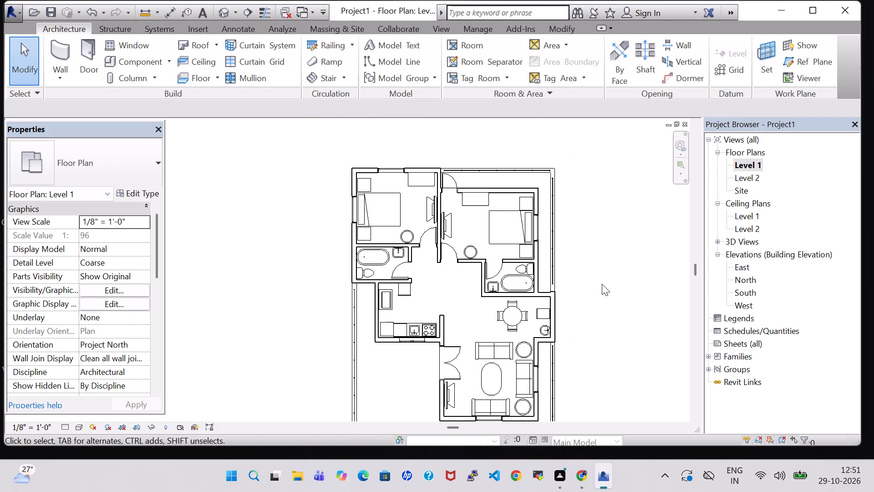
{"action": "middle_click_drag", "start_coordinate": [602, 284], "coordinate": [590, 266]}
{"action": "scroll", "coordinate": [602, 284], "scroll_direction": "down", "scroll_amount": 1}
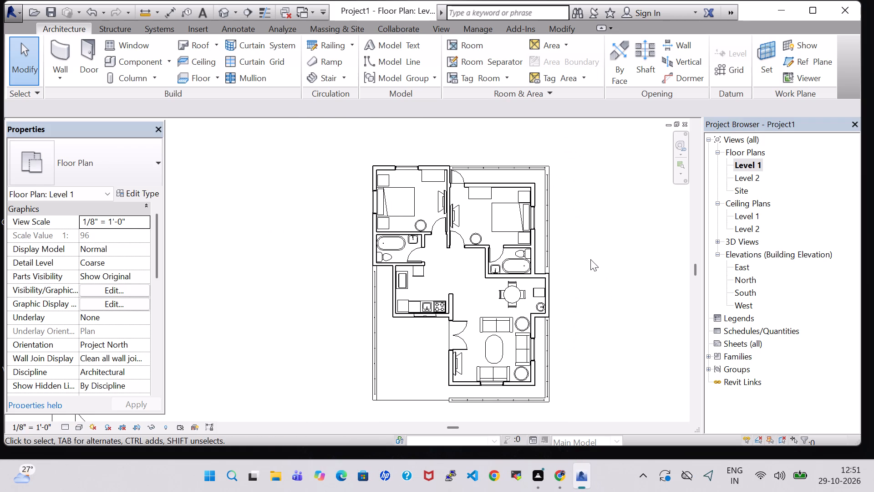
Place rooms with horizontal tags in the northwest bedroom and in the bathroom directly below it.
{"action": "left_click", "coordinate": [478, 42]}
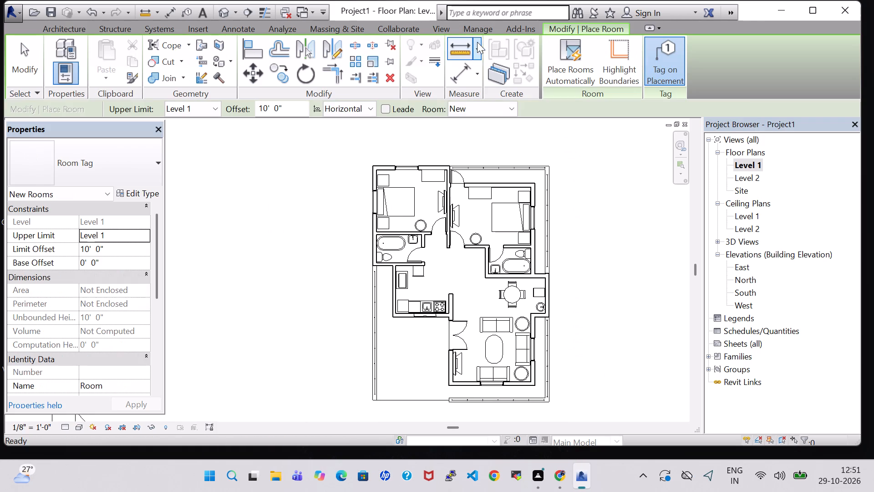
{"action": "left_click", "coordinate": [412, 195]}
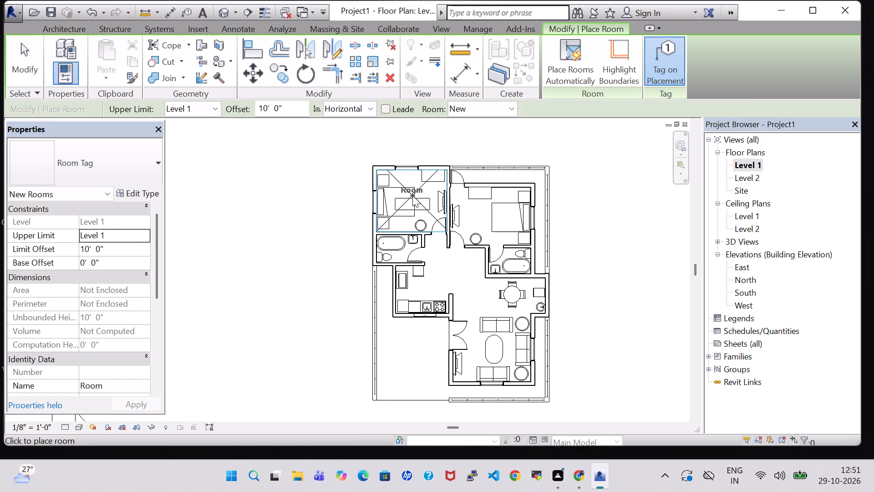
{"action": "left_click", "coordinate": [399, 247]}
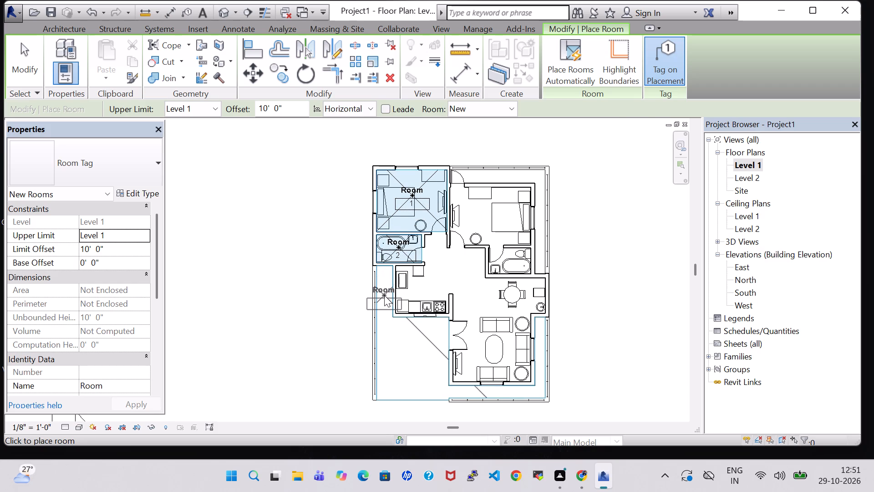
Place a room in the outdoor area around the kitchen, with a vertical tag in the narrow strip beside it.
{"action": "scroll", "coordinate": [384, 295], "scroll_direction": "up", "scroll_amount": 7}
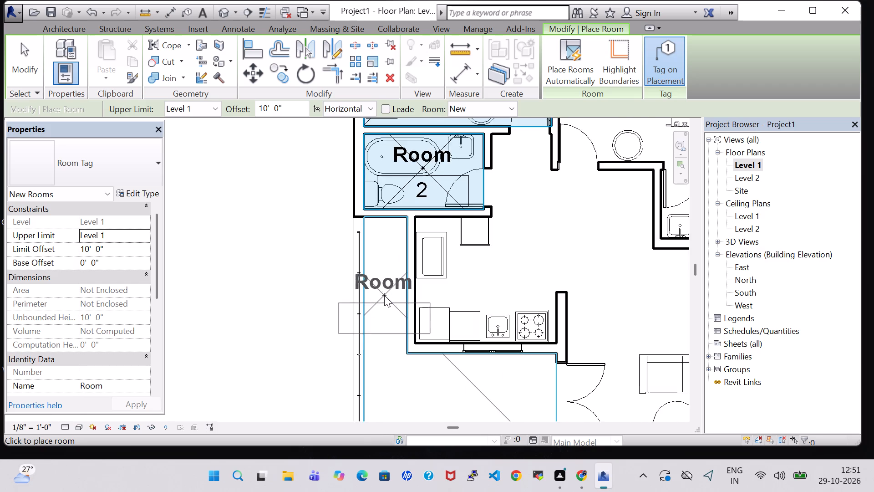
{"action": "scroll", "coordinate": [384, 295], "scroll_direction": "up", "scroll_amount": 5}
{"action": "key", "text": "space"}
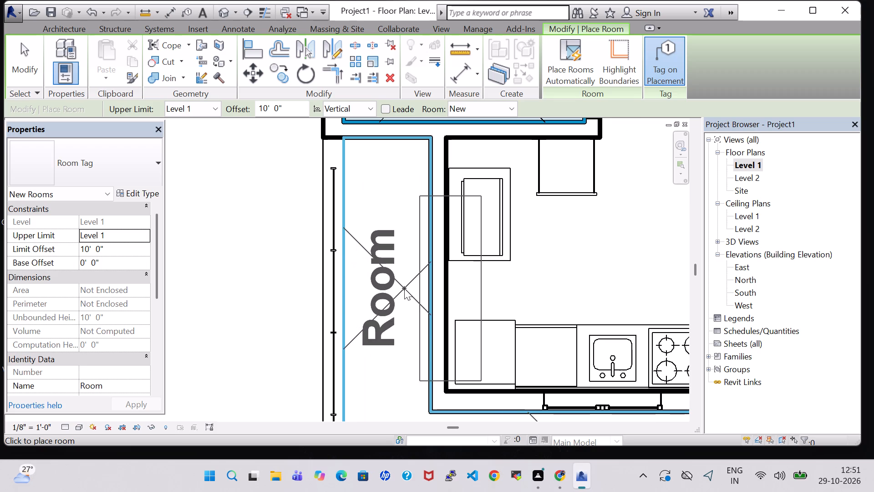
{"action": "left_click", "coordinate": [404, 288]}
{"action": "scroll", "coordinate": [404, 288], "scroll_direction": "down", "scroll_amount": 3}
{"action": "middle_click_drag", "start_coordinate": [496, 282], "coordinate": [467, 221]}
{"action": "scroll", "coordinate": [467, 221], "scroll_direction": "down", "scroll_amount": 3}
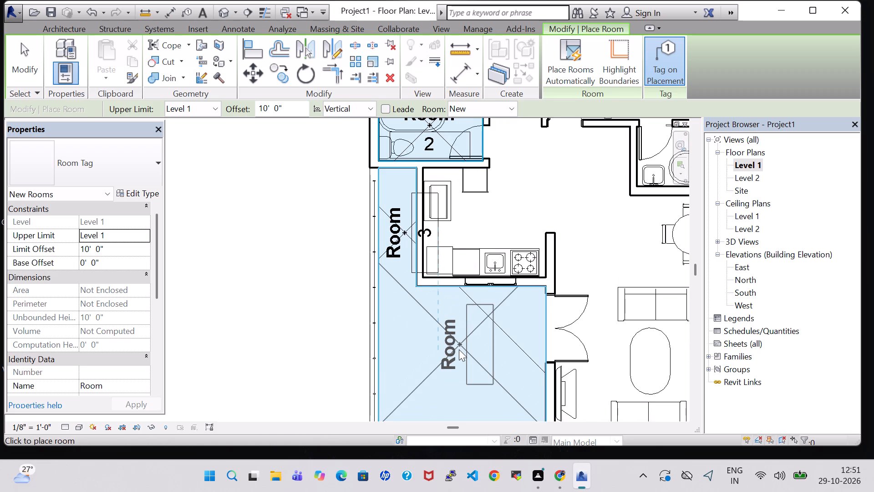
{"action": "scroll", "coordinate": [459, 349], "scroll_direction": "down", "scroll_amount": 3}
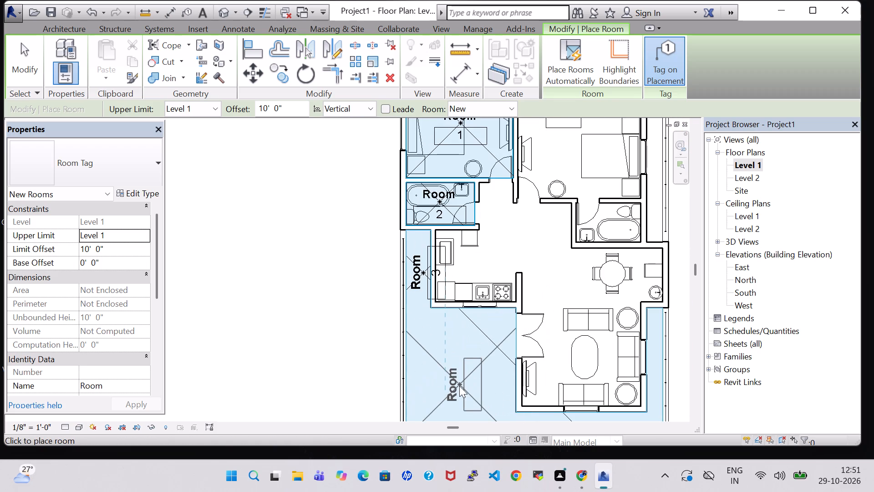
Place another room with a horizontal tag in the wide open outdoor area directly below the kitchen.
{"action": "key", "text": "space"}
{"action": "left_click", "coordinate": [462, 365]}
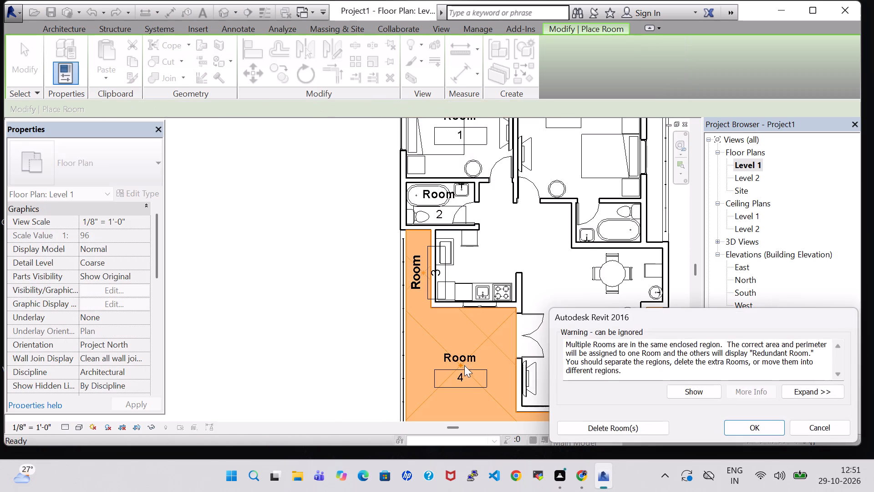
{"action": "left_click", "coordinate": [758, 429]}
Place rooms with horizontal tags in the living area and at the dining table.
{"action": "middle_click_drag", "start_coordinate": [520, 377], "coordinate": [412, 243]}
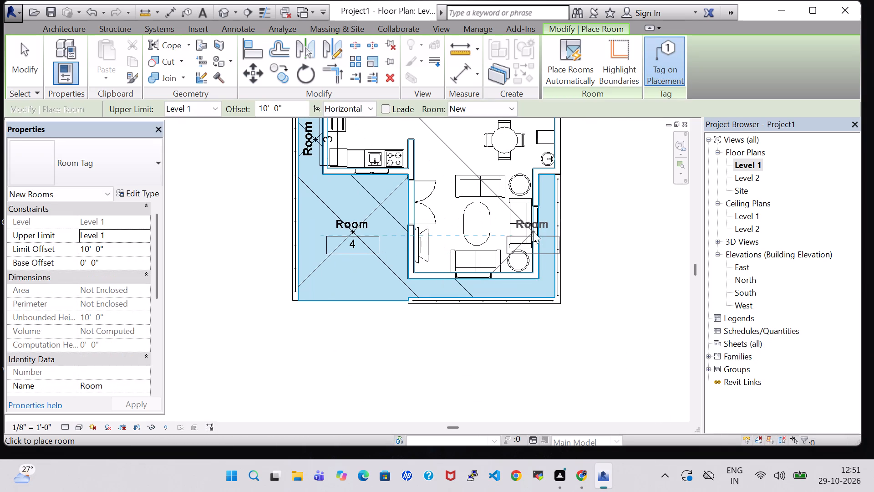
{"action": "middle_click_drag", "start_coordinate": [533, 231], "coordinate": [518, 272]}
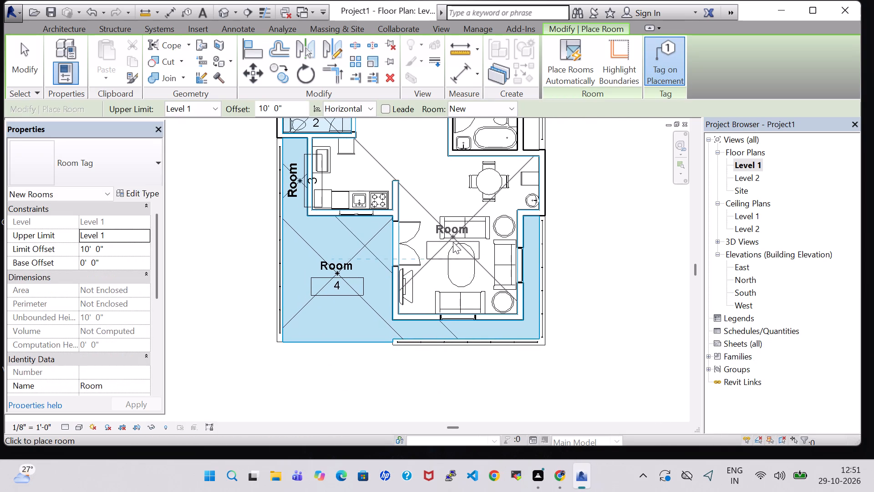
{"action": "left_click", "coordinate": [461, 262]}
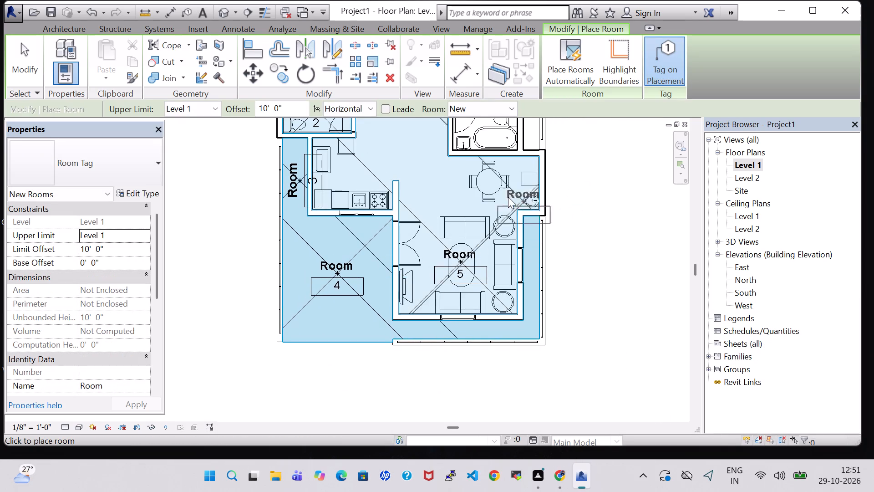
{"action": "left_click", "coordinate": [486, 186]}
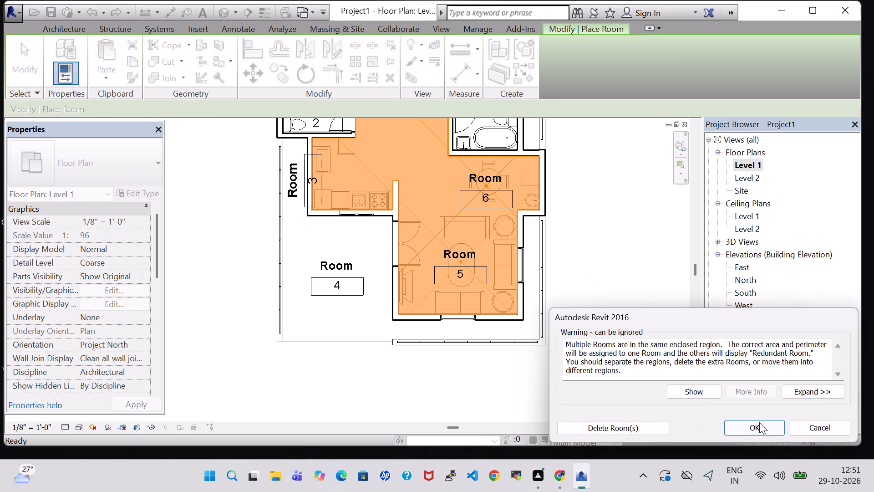
{"action": "left_click", "coordinate": [759, 422]}
Place rooms with horizontal tags in the bathroom above the dining area and in the northeast bedroom, and finish placing rooms.
{"action": "middle_click_drag", "start_coordinate": [608, 218], "coordinate": [620, 400]}
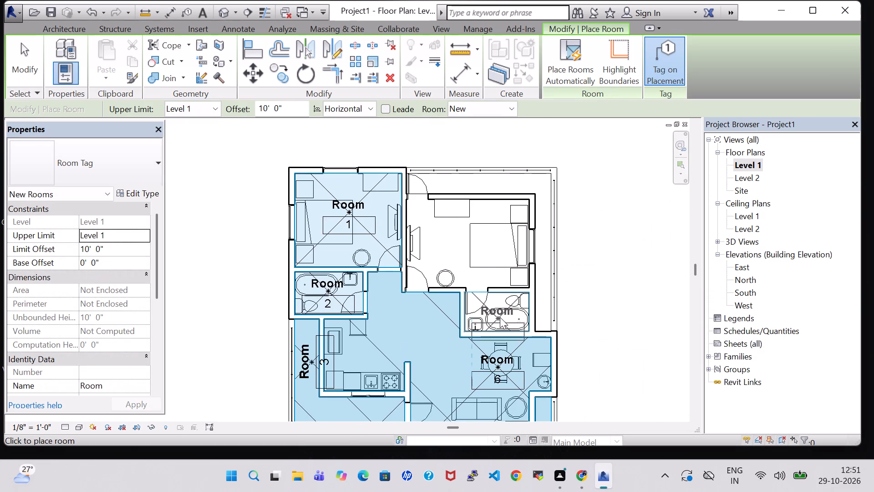
{"action": "left_click", "coordinate": [500, 317]}
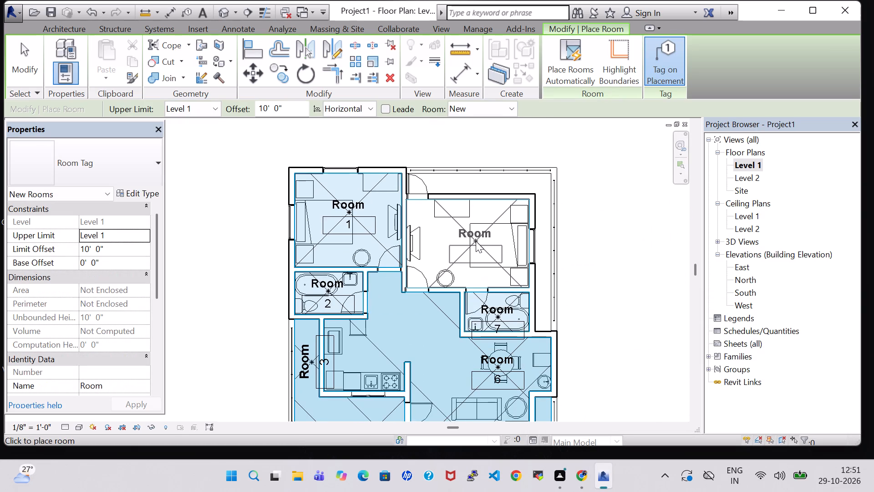
{"action": "left_click", "coordinate": [476, 241]}
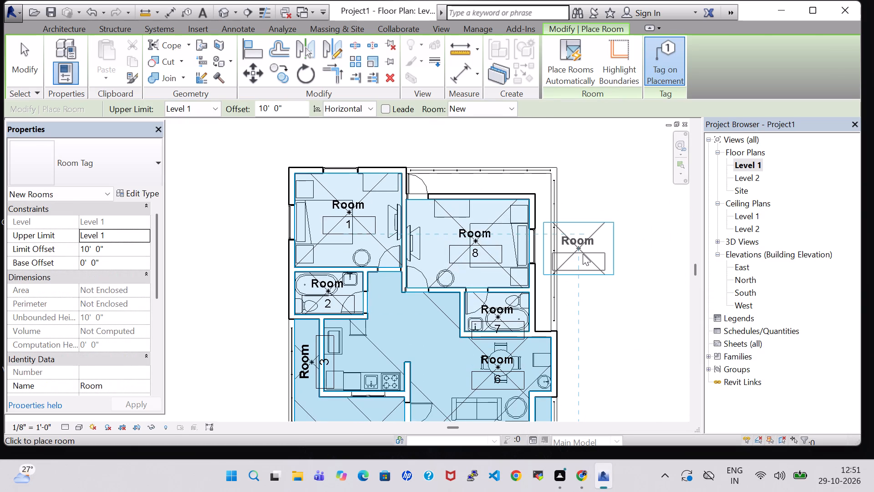
{"action": "key", "text": "Escape"}
{"action": "key", "text": "Escape"}
{"action": "key", "text": "Escape"}
{"action": "key", "text": "Escape"}
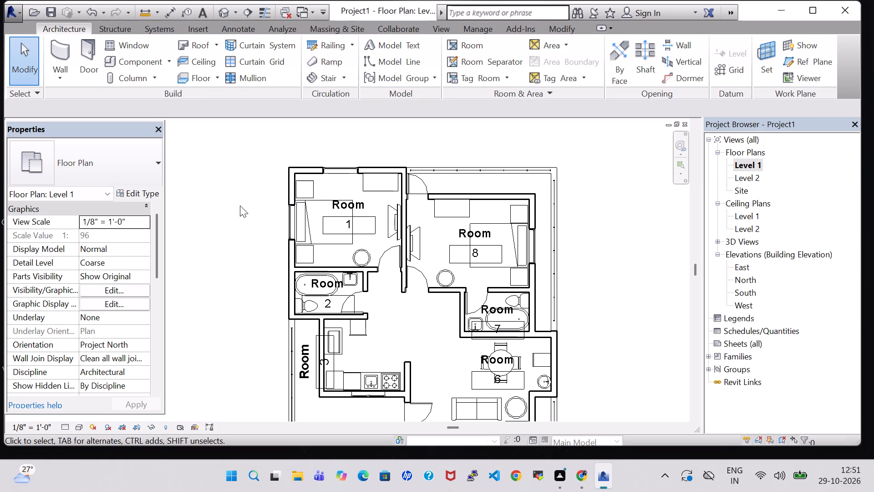
Turn off Show Room Number in the Room Tag type properties.
{"action": "left_click", "coordinate": [364, 209]}
{"action": "left_click", "coordinate": [131, 195]}
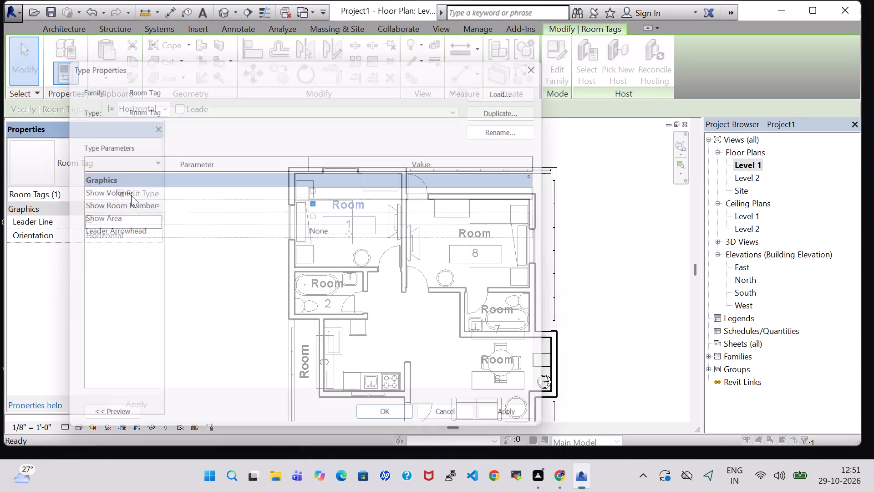
{"action": "left_click", "coordinate": [317, 202]}
{"action": "left_click", "coordinate": [523, 429]}
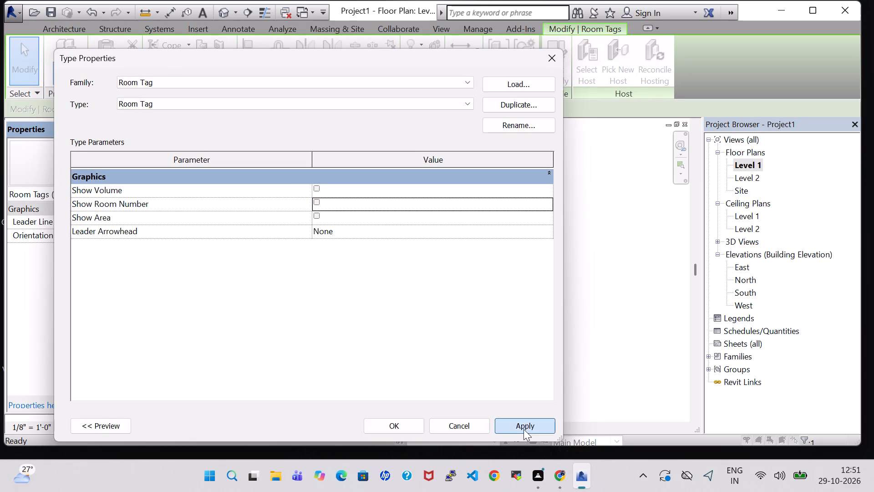
{"action": "left_click", "coordinate": [401, 429]}
Rename the room in the northwest bedroom to BED ROOM through its tag.
{"action": "scroll", "coordinate": [344, 204], "scroll_direction": "up", "scroll_amount": 5}
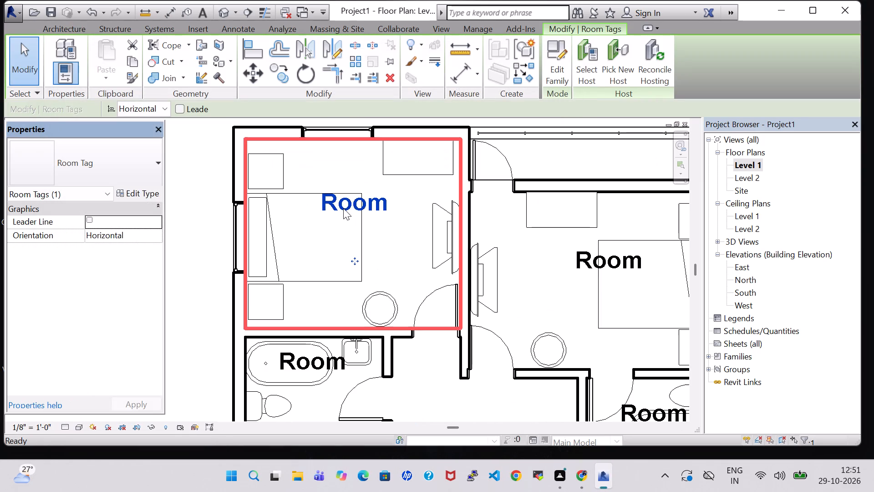
{"action": "double_click", "coordinate": [379, 205]}
{"action": "key", "text": "BackSpace"}
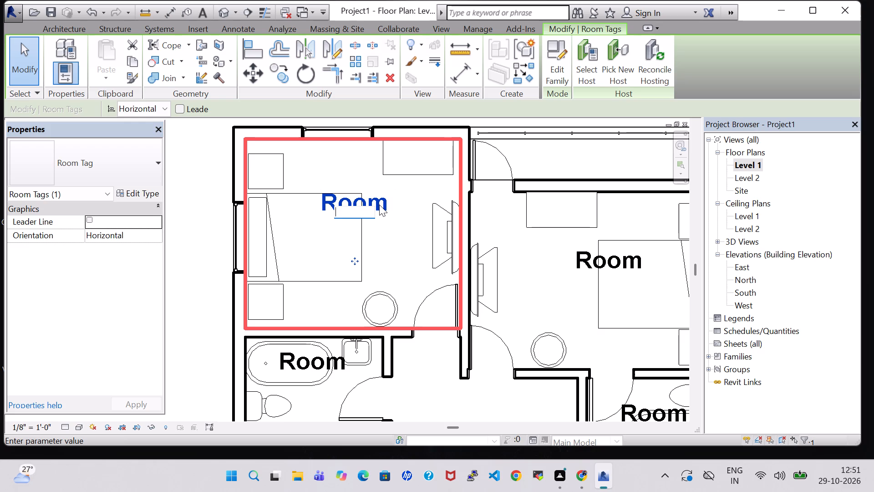
{"action": "type", "text": "BED ROOM"}
{"action": "key", "text": "Return"}
Nudge the northwest bedroom's BED ROOM tag down and slightly to the right, toward the middle of the room.
{"action": "key", "text": "Down"}
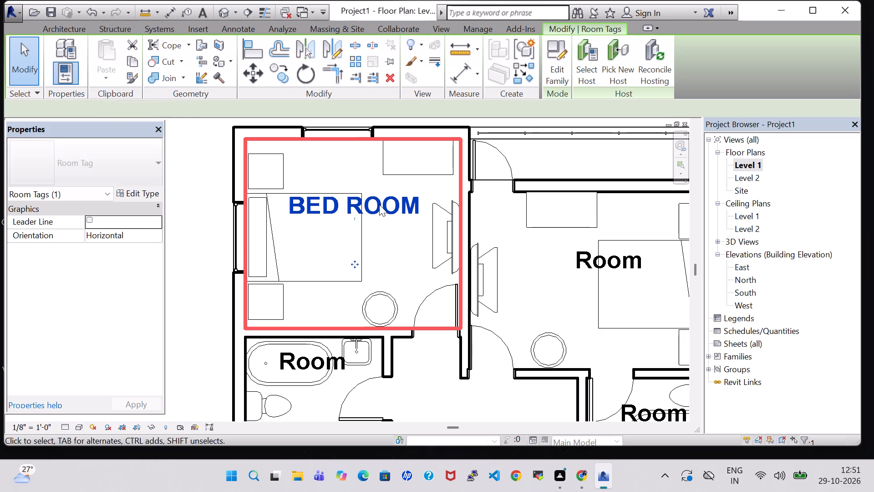
{"action": "key", "text": "Down"}
{"action": "key", "text": "Down"}
{"action": "key", "text": "Down"}
{"action": "key", "text": "Down"}
{"action": "key", "text": "Down"}
{"action": "key", "text": "Down"}
{"action": "key", "text": "Down"}
{"action": "key", "text": "Down"}
{"action": "key", "text": "Down"}
{"action": "key", "text": "Down"}
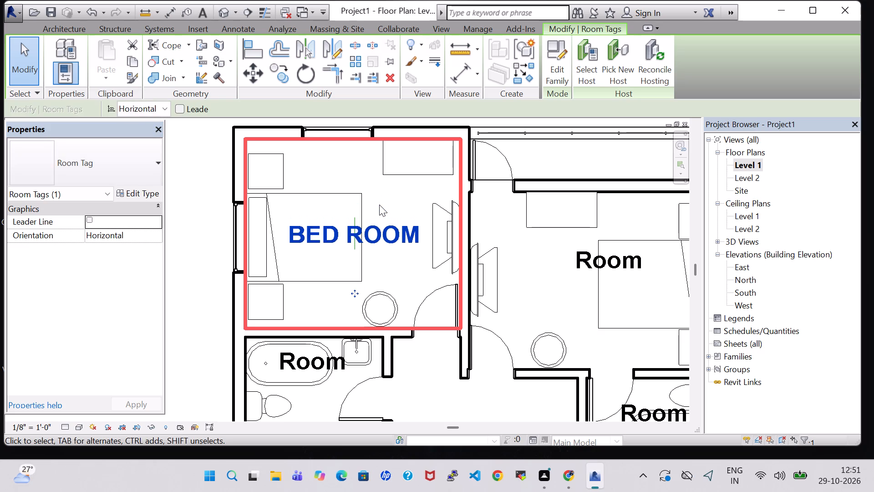
{"action": "key", "text": "Right"}
{"action": "key", "text": "Right"}
{"action": "key", "text": "Right"}
{"action": "key", "text": "Right"}
{"action": "key", "text": "Right"}
{"action": "key", "text": "Right"}
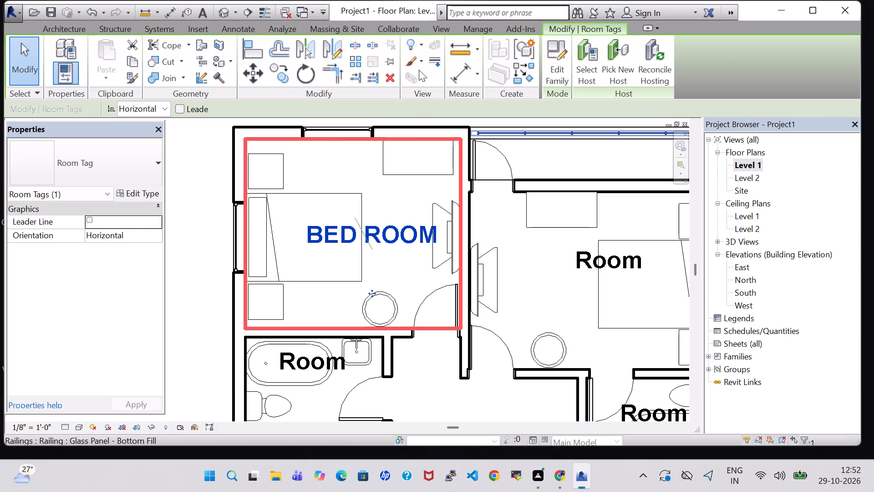
{"action": "left_click", "coordinate": [190, 205]}
Rename the room in the bathroom below the northwest bedroom to TOILET through its tag.
{"action": "scroll", "coordinate": [527, 248], "scroll_direction": "down", "scroll_amount": 3}
{"action": "middle_click_drag", "start_coordinate": [527, 248], "coordinate": [467, 248]}
{"action": "left_click", "coordinate": [340, 323]}
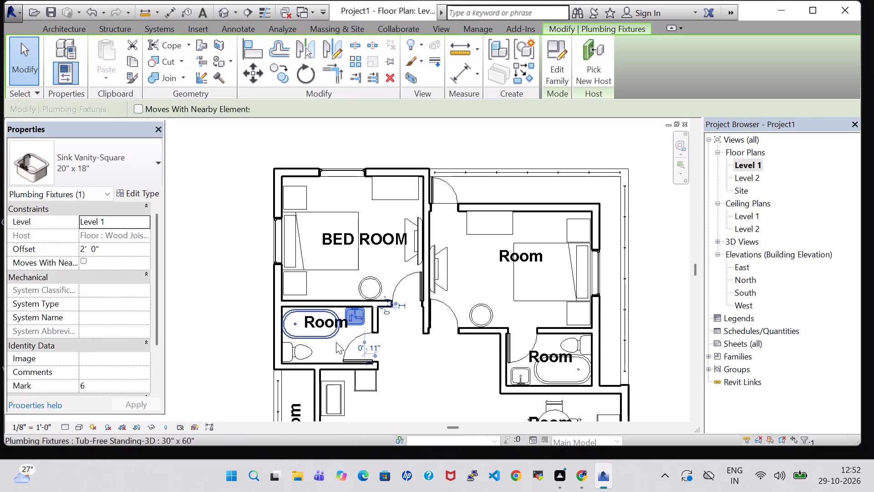
{"action": "left_click", "coordinate": [336, 342]}
{"action": "left_click", "coordinate": [235, 328]}
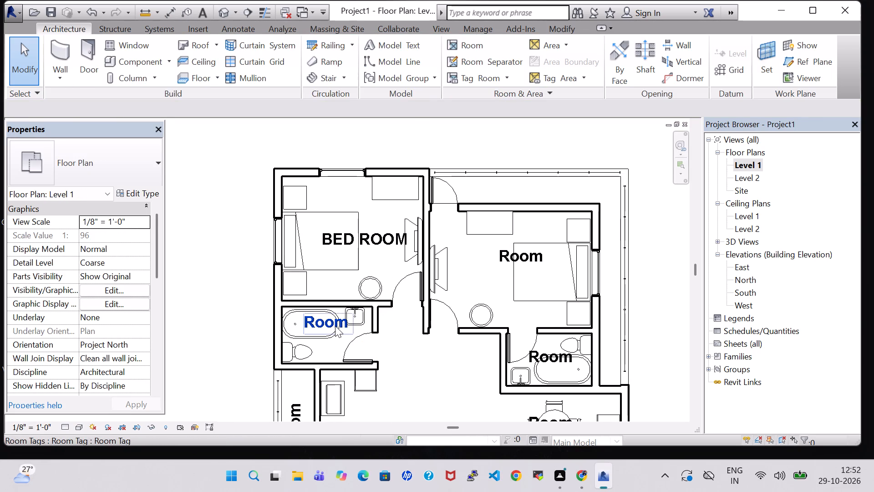
{"action": "double_click", "coordinate": [335, 325]}
{"action": "key", "text": "BackSpace"}
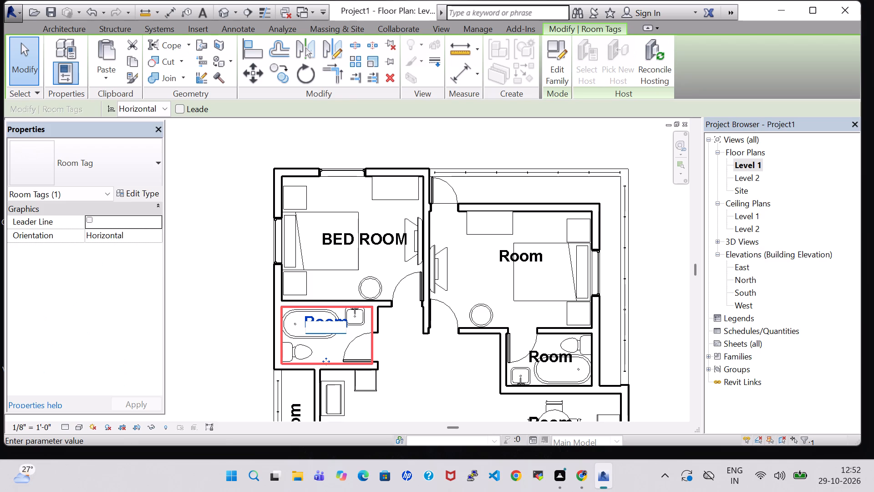
{"action": "type", "text": "TOILET"}
{"action": "key", "text": "Return"}
Nudge the TOILET tag down so it sits between the bathtub and the toilet fixture.
{"action": "key", "text": "Down"}
{"action": "key", "text": "Down"}
{"action": "key", "text": "Down"}
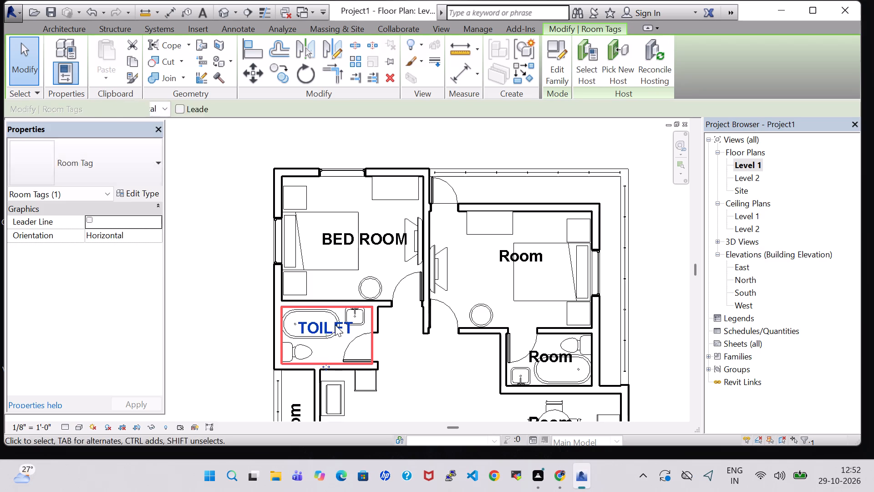
{"action": "key", "text": "Down"}
{"action": "key", "text": "Down"}
{"action": "key", "text": "Down"}
{"action": "left_click", "coordinate": [238, 324]}
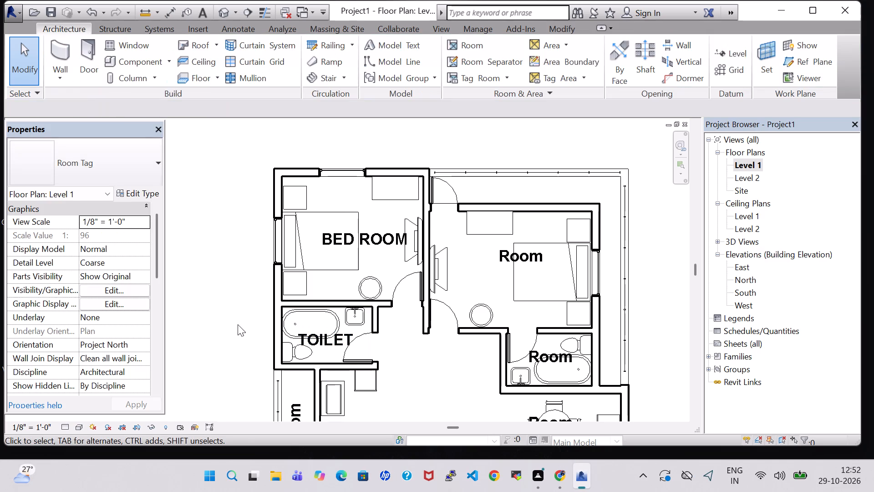
Rename the northeast bedroom's room to BED ROOM through its tag and nudge the tag slightly down.
{"action": "double_click", "coordinate": [508, 253]}
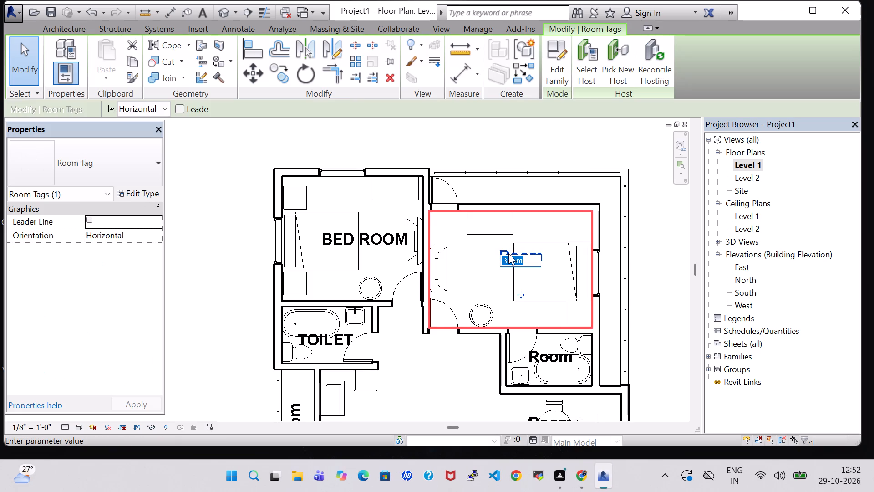
{"action": "key", "text": "BackSpace"}
{"action": "type", "text": "BED ROOM"}
{"action": "key", "text": "Return"}
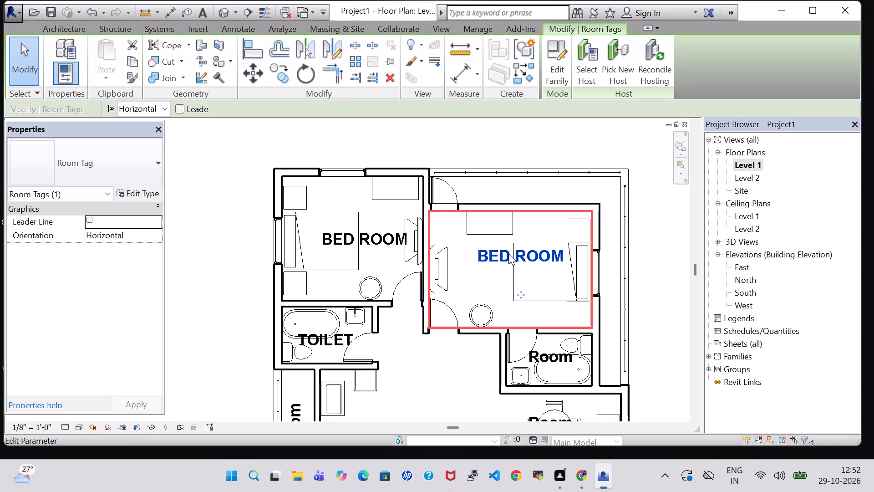
{"action": "key", "text": "Down"}
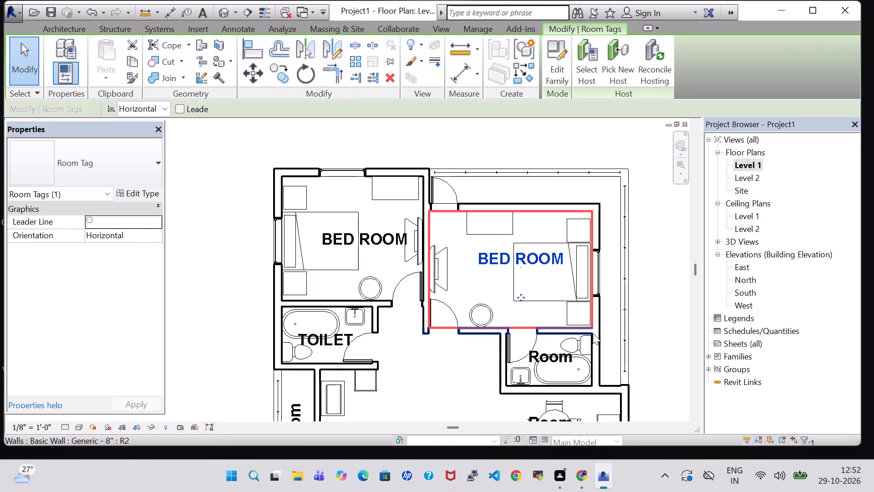
{"action": "left_click", "coordinate": [646, 312]}
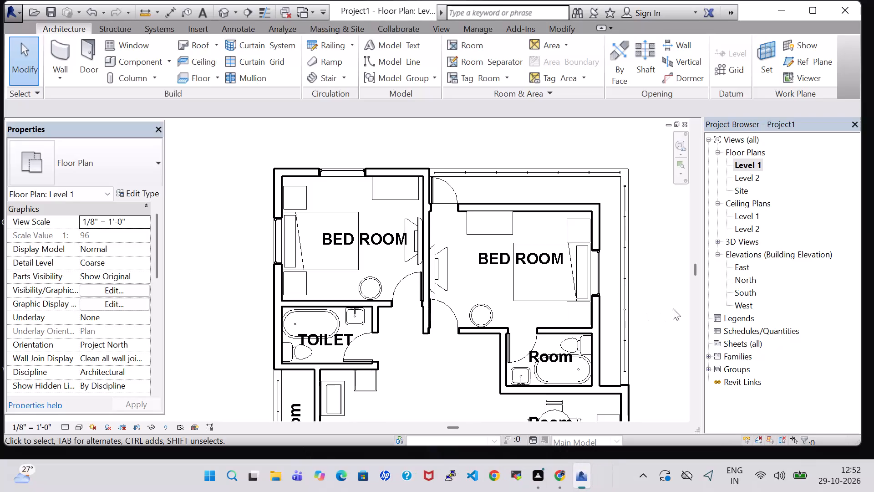
Open the room name in the tag of the bathroom below the northeast bedroom for editing.
{"action": "scroll", "coordinate": [699, 308], "scroll_direction": "down", "scroll_amount": 1}
{"action": "middle_click_drag", "start_coordinate": [660, 308], "coordinate": [617, 221]}
{"action": "middle_click_drag", "start_coordinate": [619, 276], "coordinate": [608, 225]}
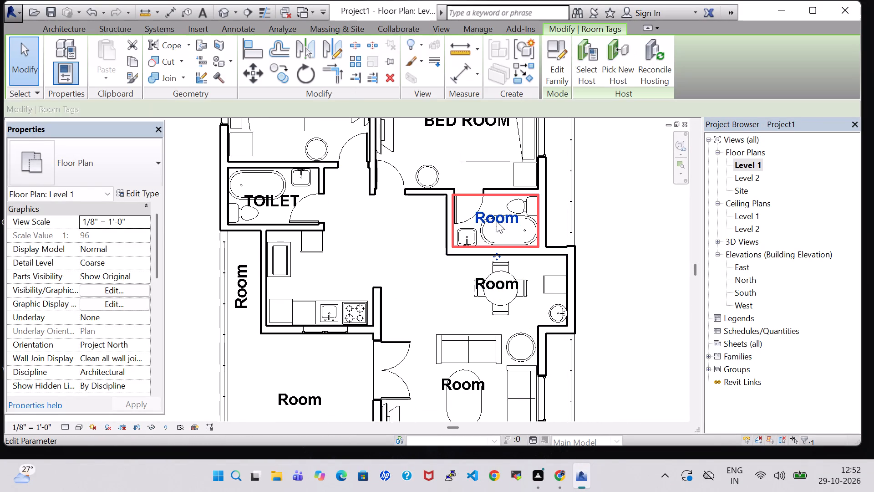
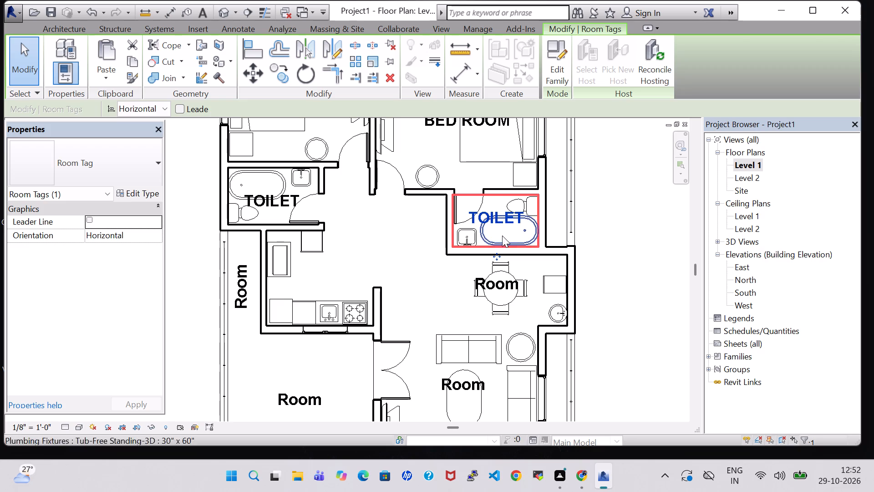
Rename the room at the round dining table to DINNING through its tag.
{"action": "left_click", "coordinate": [585, 259]}
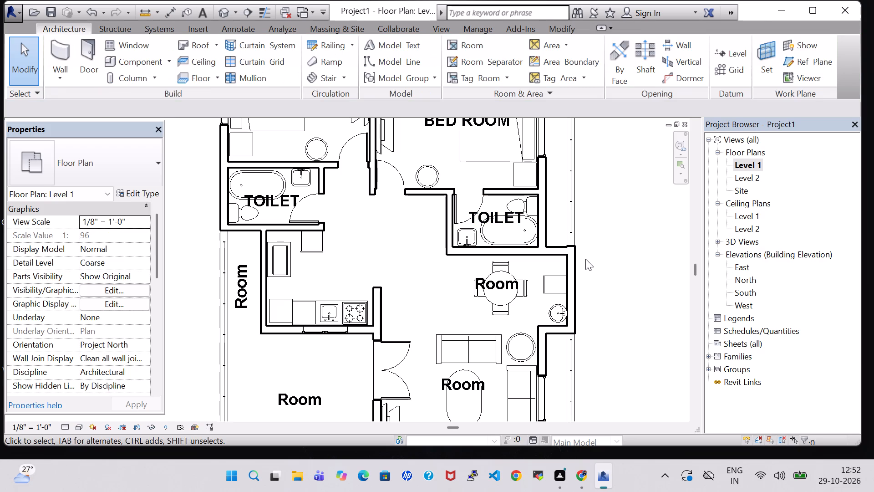
{"action": "middle_click_drag", "start_coordinate": [424, 273], "coordinate": [403, 239]}
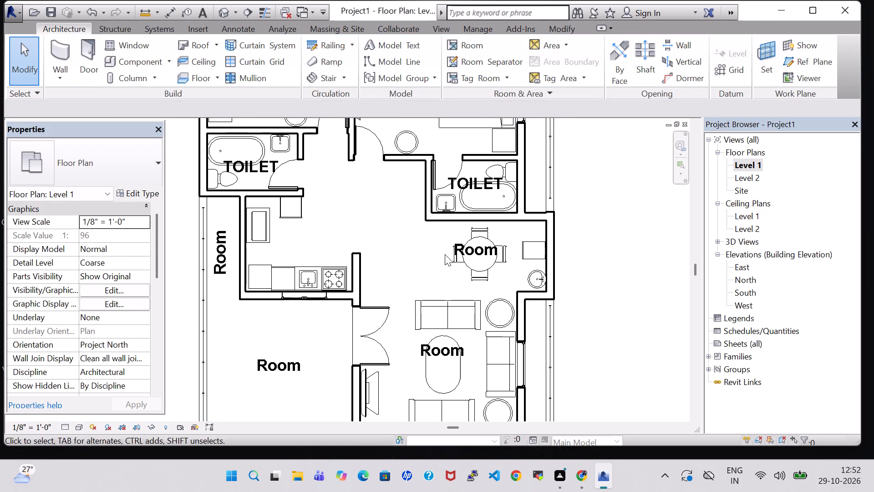
{"action": "double_click", "coordinate": [469, 253]}
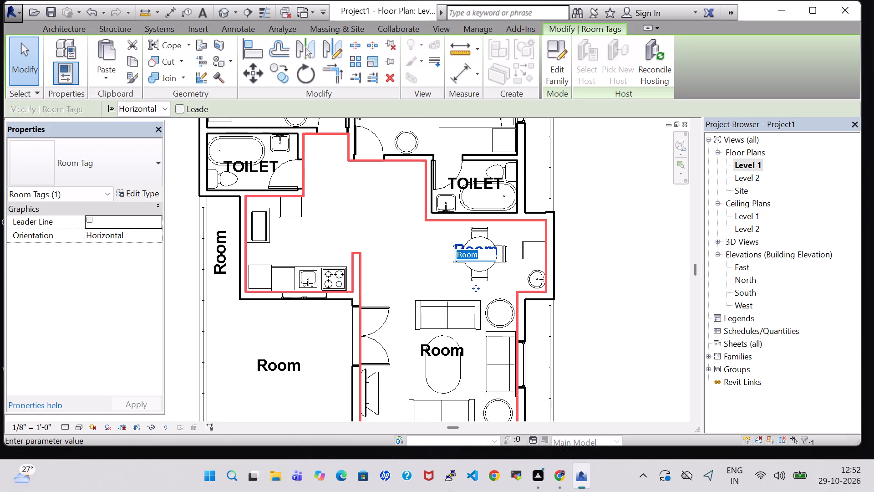
{"action": "key", "text": "BackSpace"}
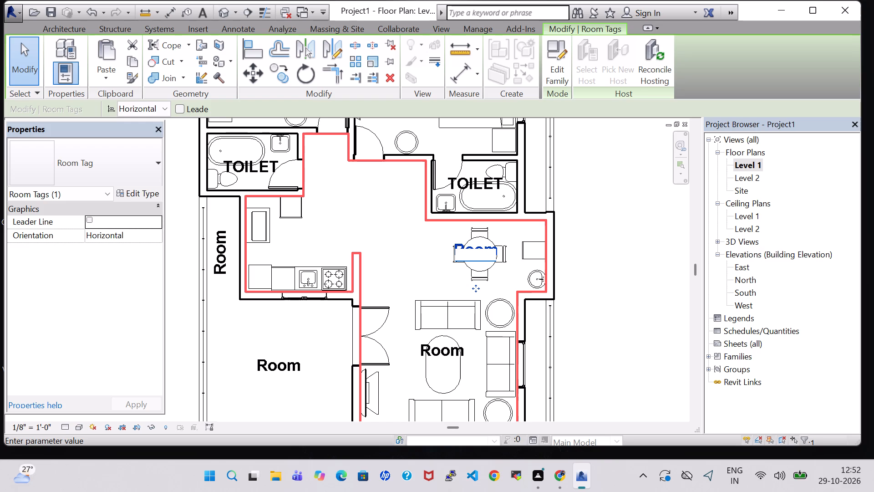
{"action": "type", "text": "DINNING"}
{"action": "key", "text": "Return"}
Nudge the DINNING tag slightly down and to the right over the dining table.
{"action": "key", "text": "Down"}
{"action": "key", "text": "Down"}
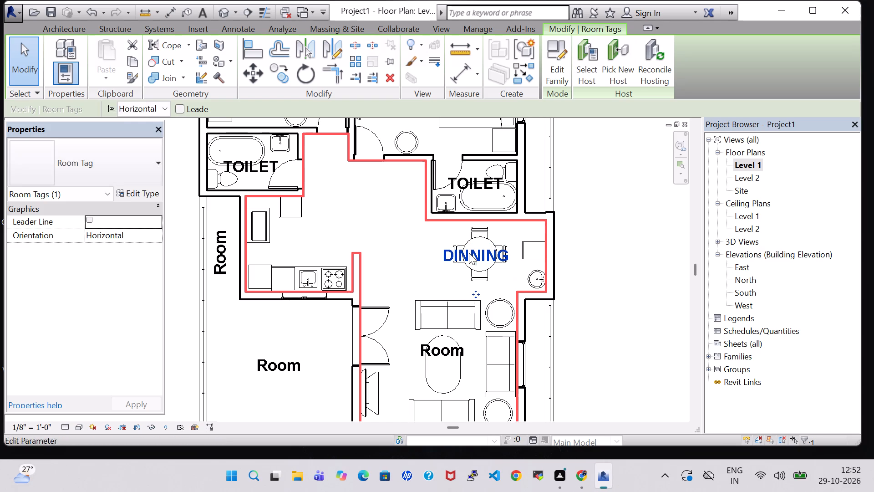
{"action": "key", "text": "Right"}
{"action": "key", "text": "Right"}
{"action": "key", "text": "Right"}
{"action": "key", "text": "Right"}
{"action": "left_click", "coordinate": [620, 293]}
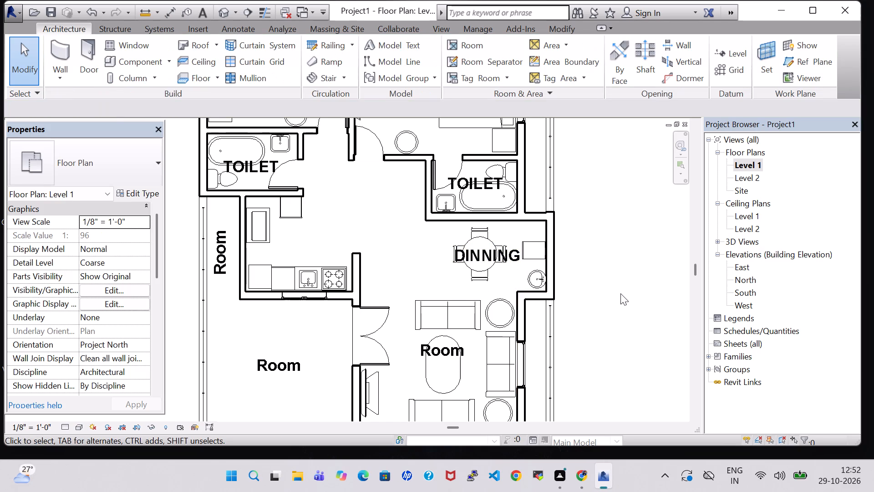
Rename the room in the living area with the sofas to HALL/DRAWING through its tag.
{"action": "middle_click_drag", "start_coordinate": [620, 293], "coordinate": [611, 167]}
{"action": "double_click", "coordinate": [433, 226]}
{"action": "key", "text": "BackSpace"}
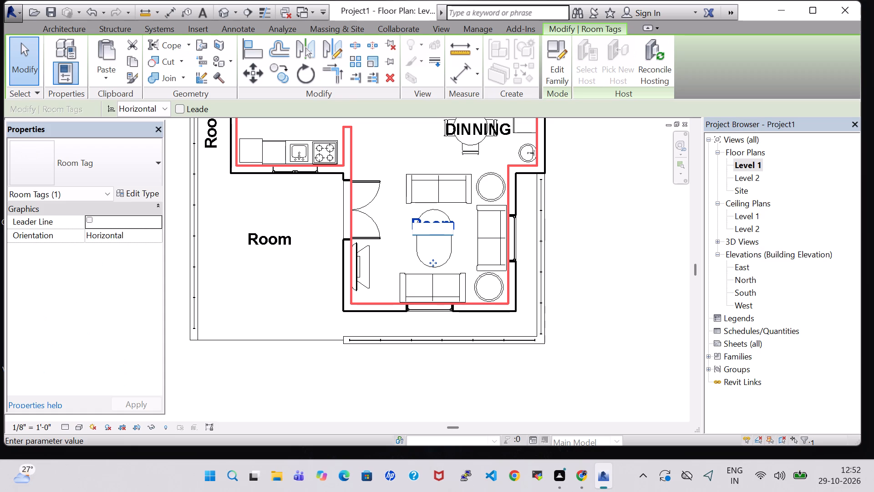
{"action": "type", "text": "HA"}
{"action": "type", "text": ";;"}
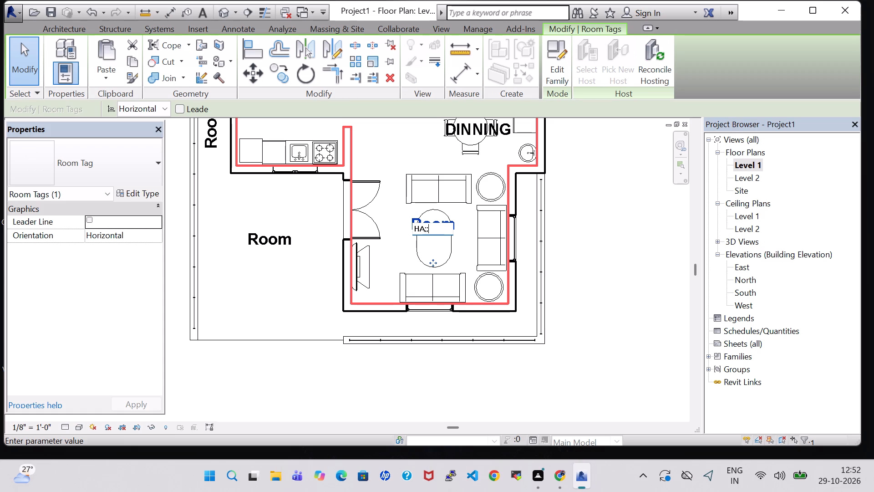
{"action": "key", "text": "BackSpace"}
{"action": "key", "text": "BackSpace"}
{"action": "type", "text": "LL/DRAWING"}
{"action": "key", "text": "Return"}
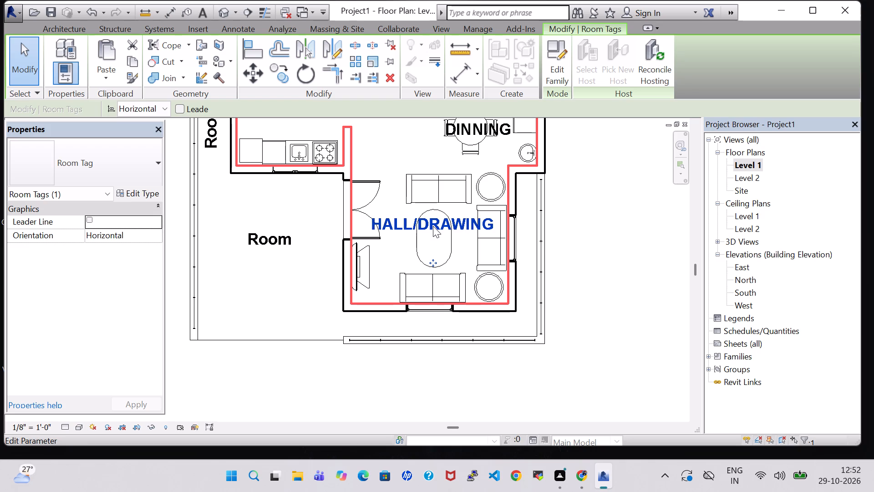
Nudge the HALL/DRAWING tag down over the oval coffee table.
{"action": "key", "text": "Down"}
{"action": "key", "text": "Down"}
{"action": "key", "text": "Down"}
{"action": "key", "text": "Down"}
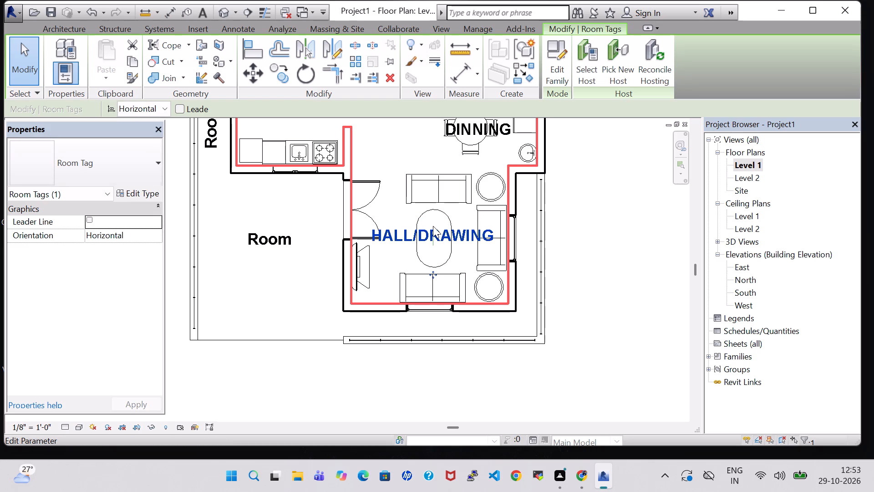
{"action": "left_click", "coordinate": [627, 286]}
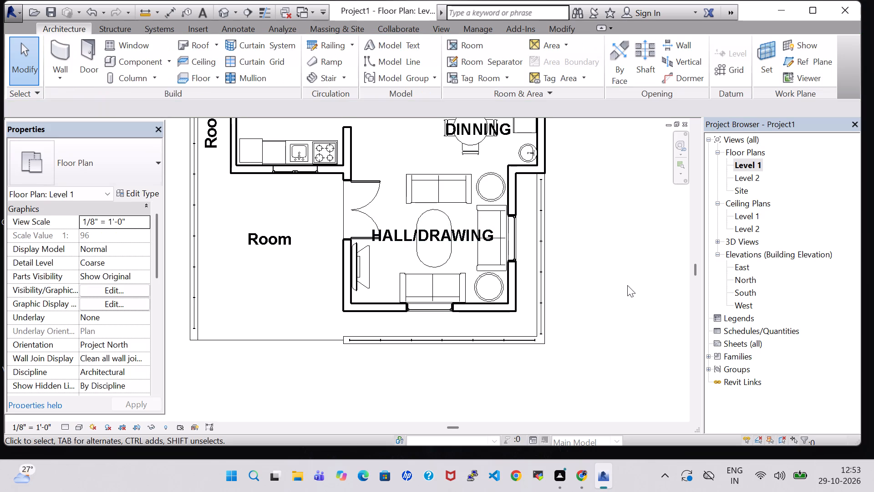
Place a tagged room in the kitchen, just above the kitchenette counter with the sink and stove.
{"action": "scroll", "coordinate": [612, 285], "scroll_direction": "down", "scroll_amount": 2}
{"action": "middle_click_drag", "start_coordinate": [381, 208], "coordinate": [382, 246]}
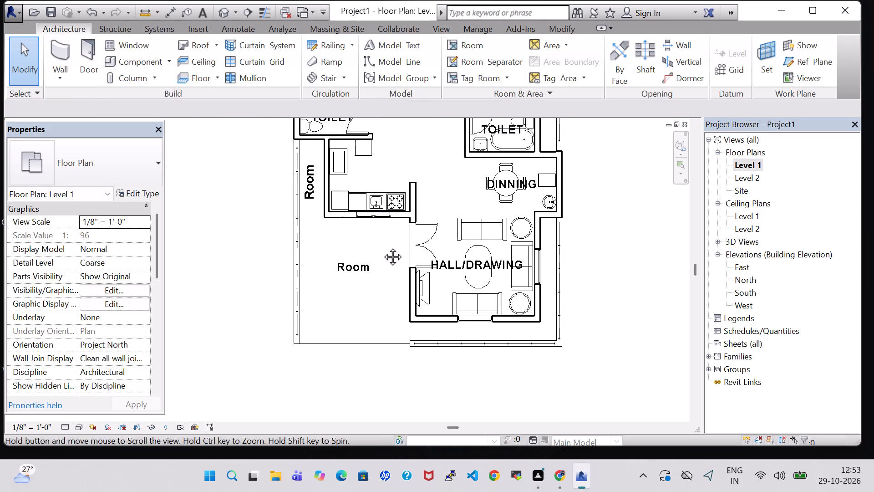
{"action": "middle_click_drag", "start_coordinate": [382, 246], "coordinate": [383, 269]}
{"action": "left_click", "coordinate": [472, 42]}
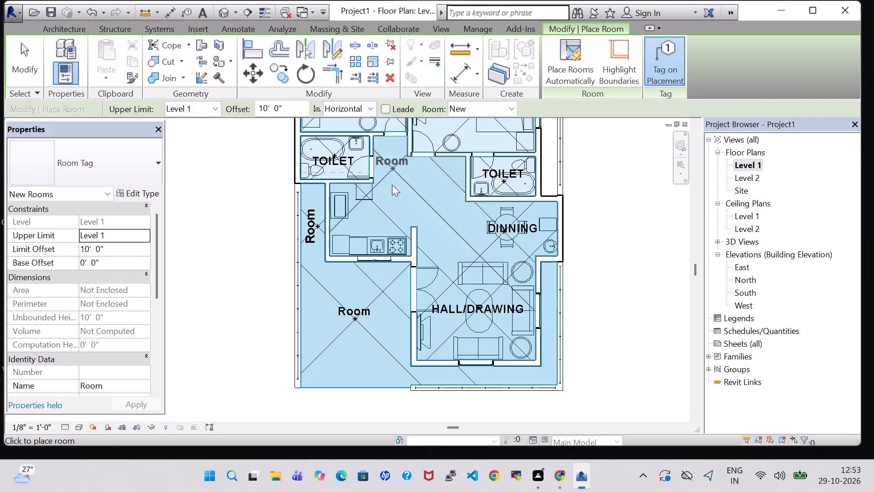
{"action": "left_click", "coordinate": [369, 231]}
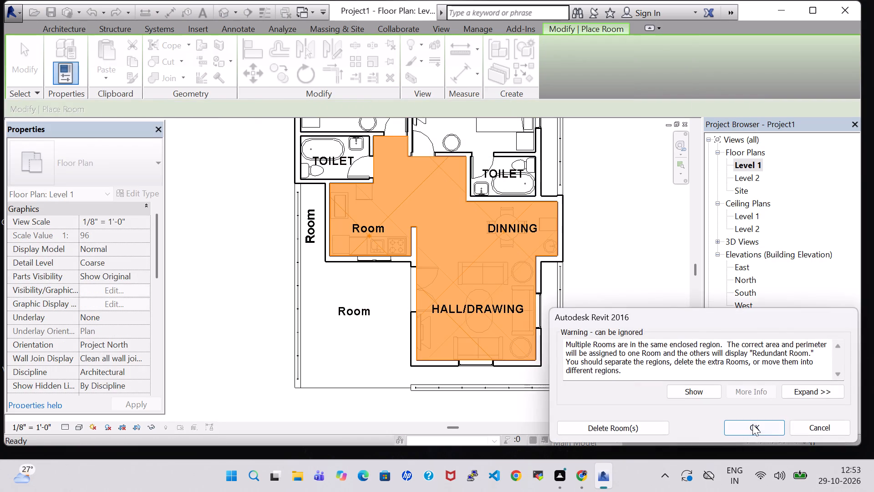
{"action": "left_click", "coordinate": [752, 424]}
{"action": "key", "text": "Escape"}
{"action": "key", "text": "Escape"}
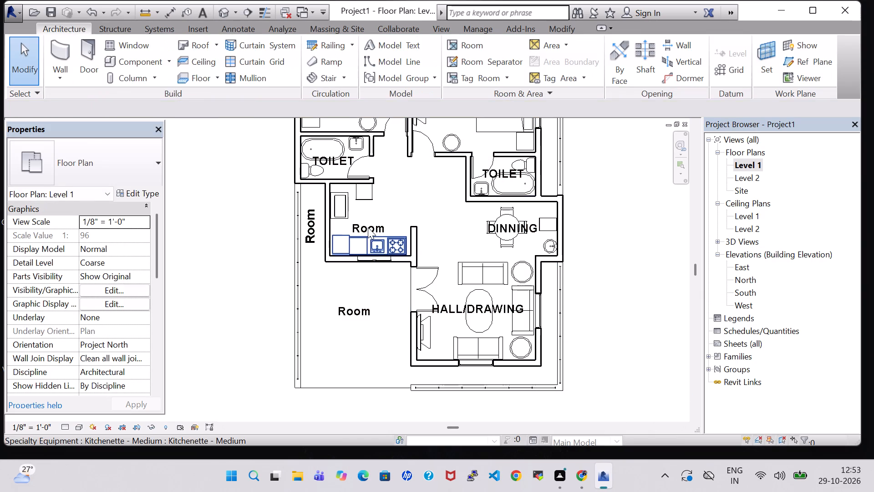
{"action": "left_click", "coordinate": [368, 227]}
{"action": "left_click", "coordinate": [605, 256]}
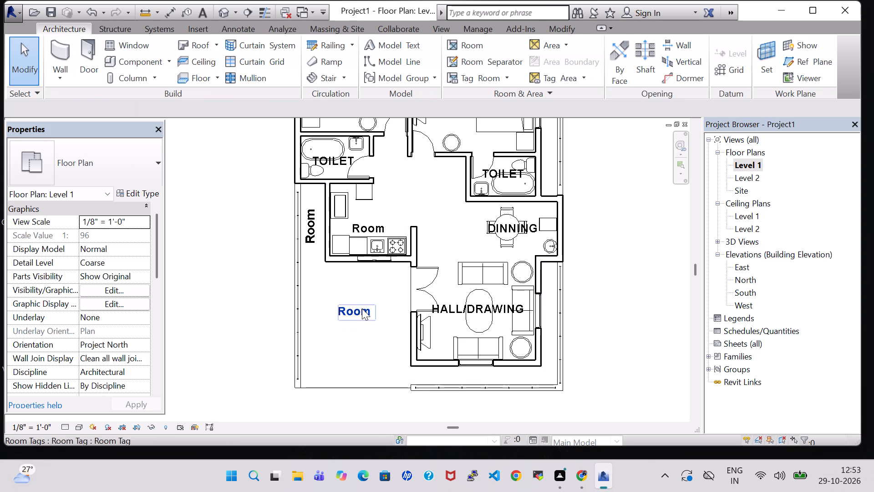
Open the room name in the tag of the open area south of the kitchen for editing.
{"action": "double_click", "coordinate": [362, 308]}
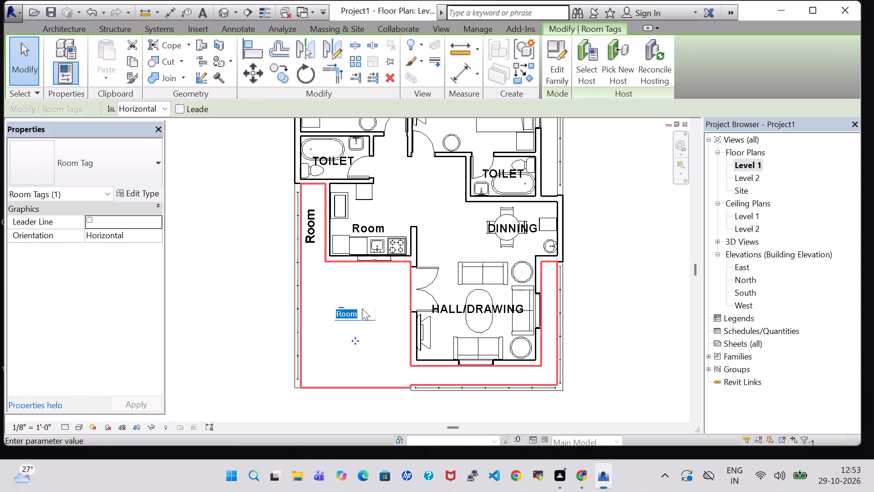
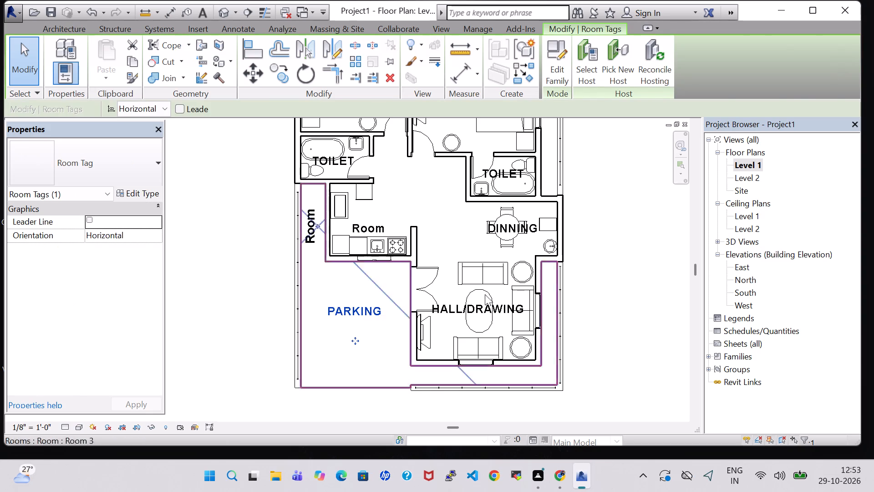
Deselect the PARKING room tag in the open area south of the kitchen.
{"action": "left_click", "coordinate": [609, 288]}
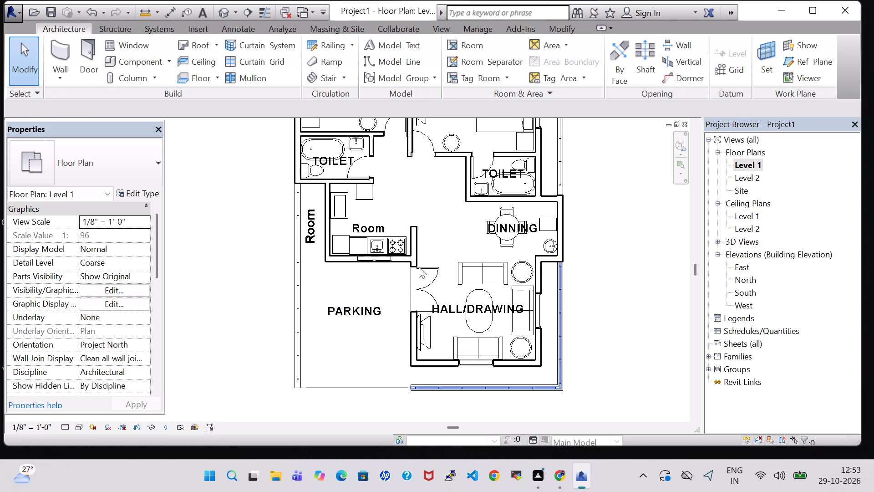
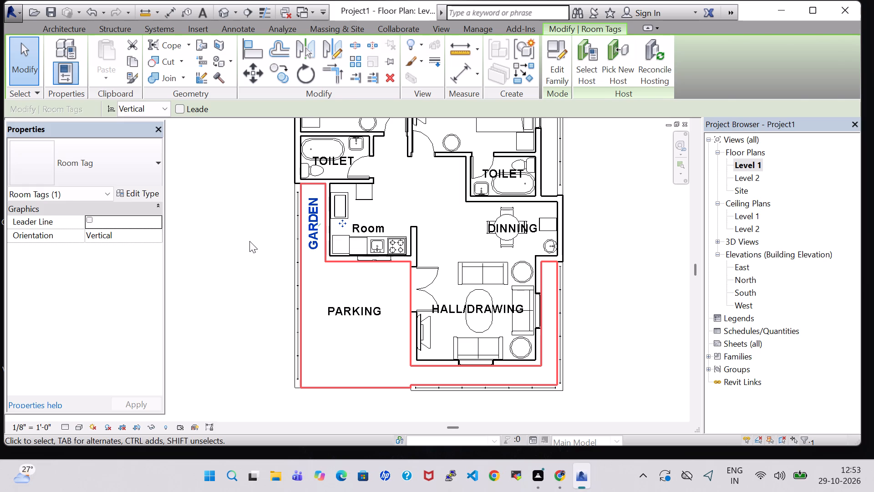
Draw a horizontal room separation line from the kitchen's outer southwest corner to the west boundary wall, dividing GARDEN from PARKING.
{"action": "left_click", "coordinate": [249, 241]}
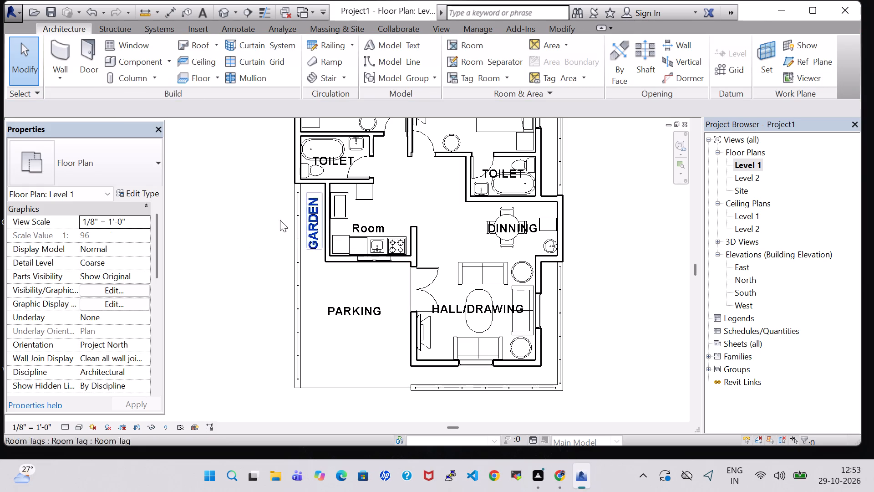
{"action": "left_click", "coordinate": [492, 57]}
{"action": "scroll", "coordinate": [335, 266], "scroll_direction": "up", "scroll_amount": 12}
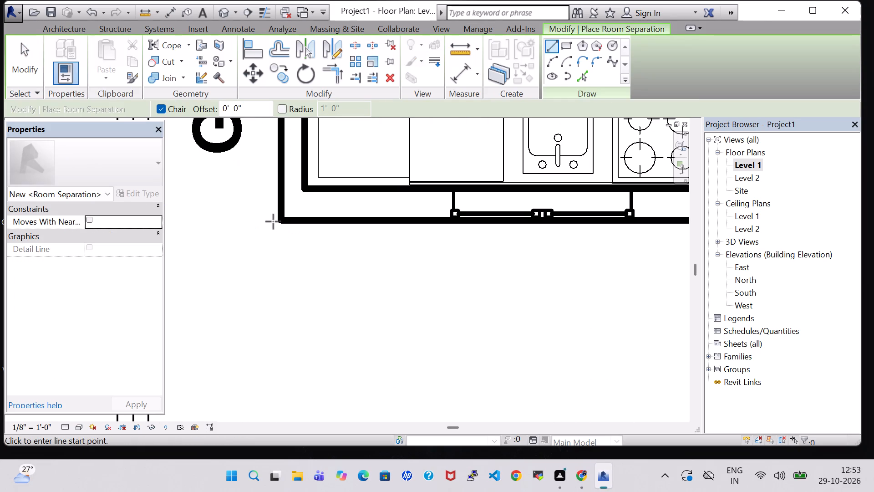
{"action": "left_click", "coordinate": [277, 221]}
{"action": "middle_click_drag", "start_coordinate": [208, 227], "coordinate": [369, 231]}
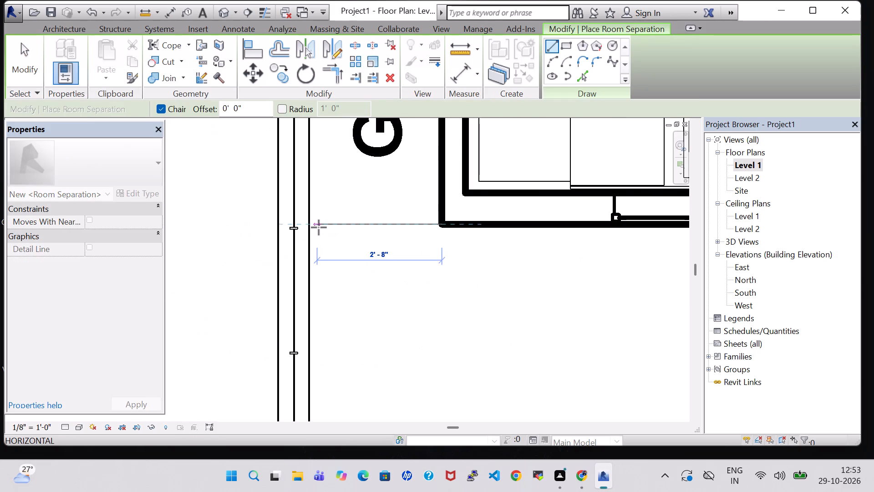
{"action": "left_click", "coordinate": [309, 223]}
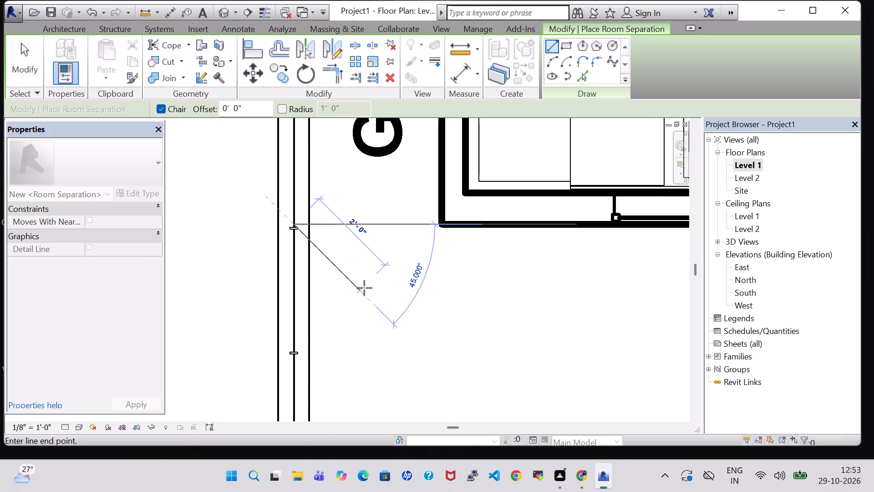
{"action": "key", "text": "Escape"}
{"action": "key", "text": "Escape"}
{"action": "scroll", "coordinate": [364, 288], "scroll_direction": "down", "scroll_amount": 7}
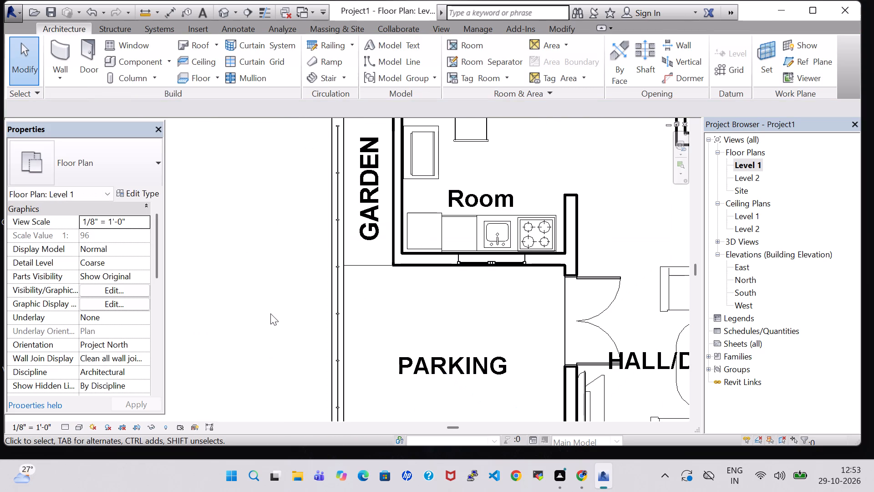
{"action": "scroll", "coordinate": [270, 313], "scroll_direction": "down", "scroll_amount": 4}
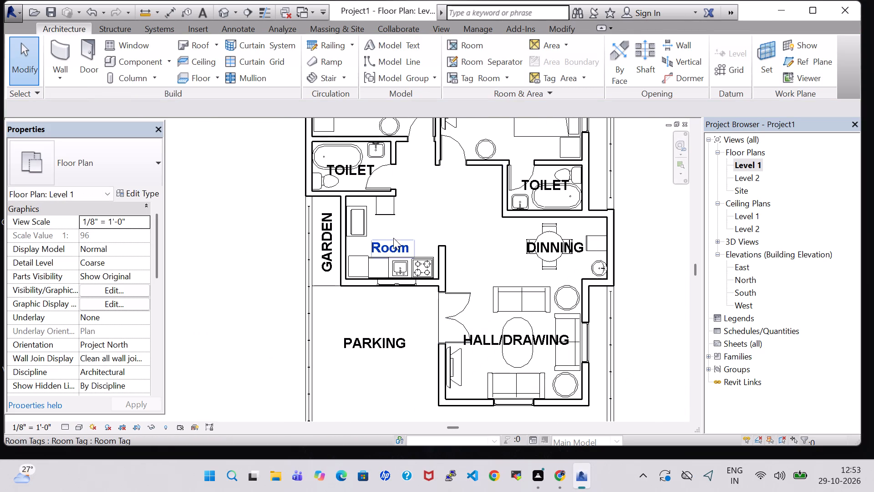
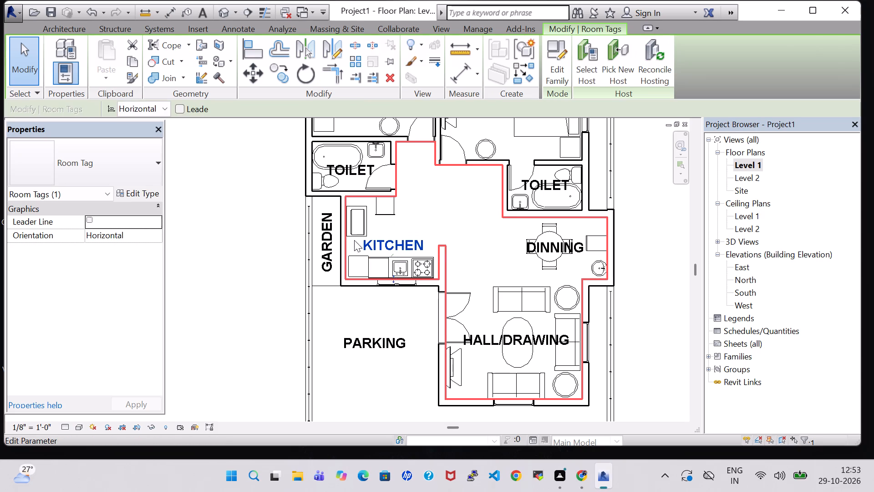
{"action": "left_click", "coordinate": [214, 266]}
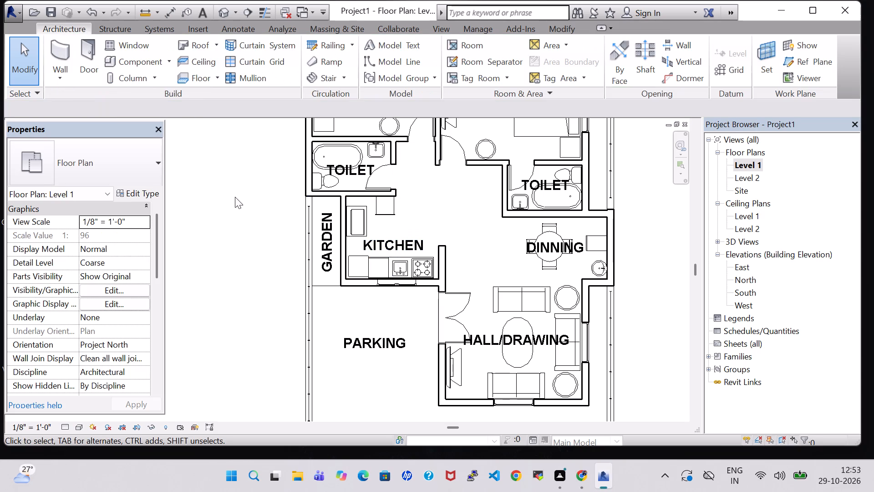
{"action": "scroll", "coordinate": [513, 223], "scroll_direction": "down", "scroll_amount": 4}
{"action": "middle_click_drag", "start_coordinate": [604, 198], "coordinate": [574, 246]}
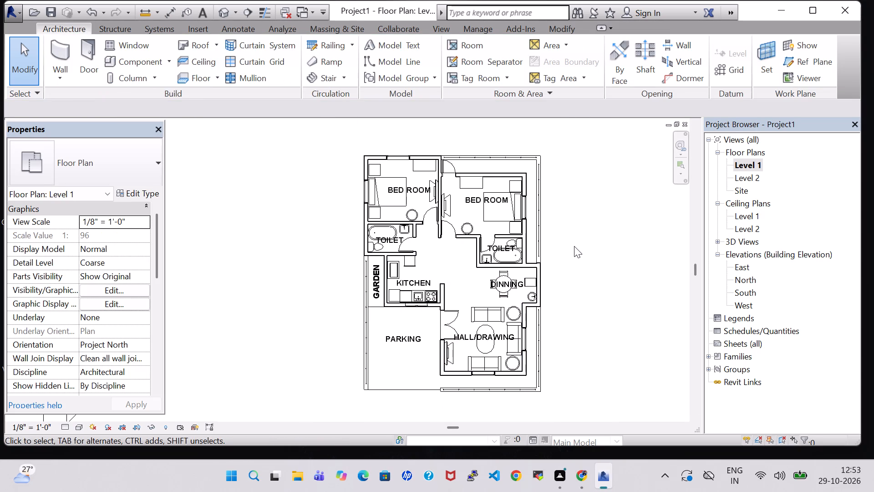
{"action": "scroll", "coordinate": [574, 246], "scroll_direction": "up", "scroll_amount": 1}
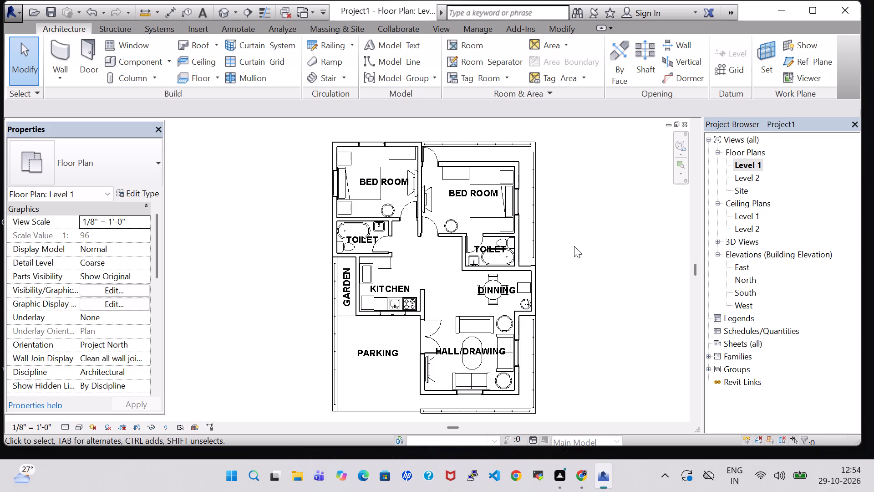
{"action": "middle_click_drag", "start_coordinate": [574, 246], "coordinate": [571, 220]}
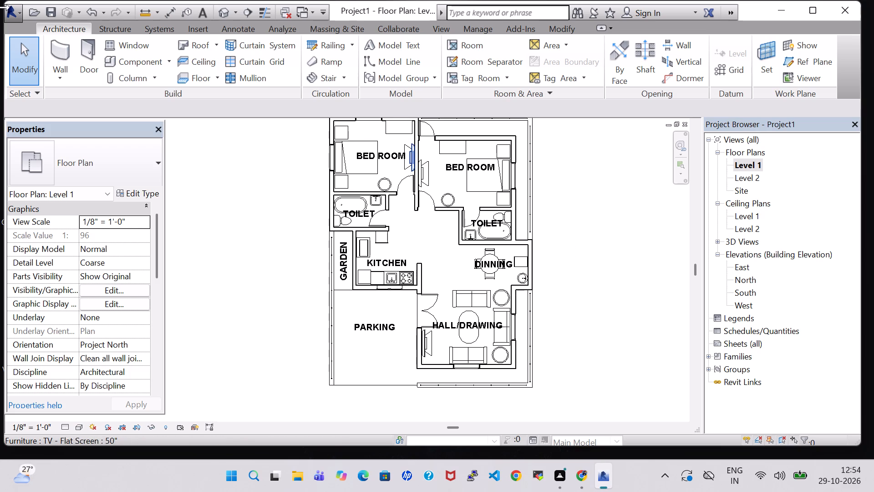
Load the RPC Beetle family from the Entourage folder and place the car in the PARKING area.
{"action": "left_click", "coordinate": [150, 62]}
{"action": "left_click", "coordinate": [564, 74]}
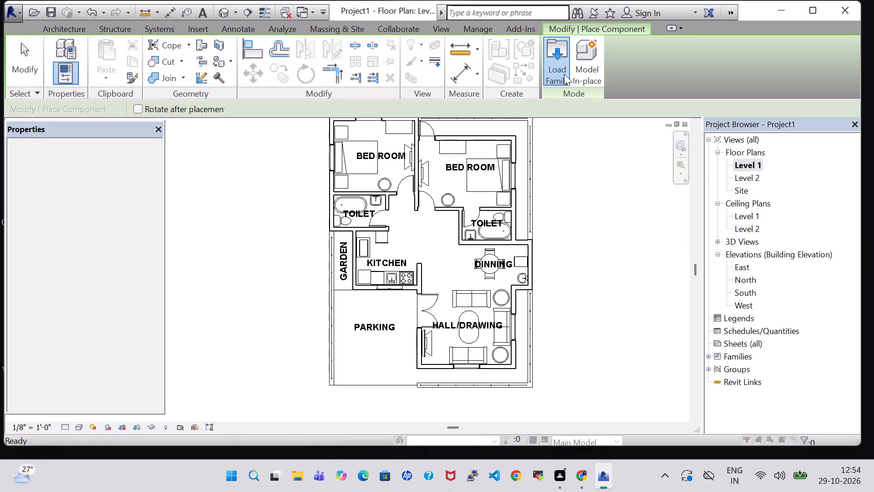
{"action": "scroll", "coordinate": [438, 236], "scroll_direction": "down", "scroll_amount": 1}
{"action": "double_click", "coordinate": [391, 195]}
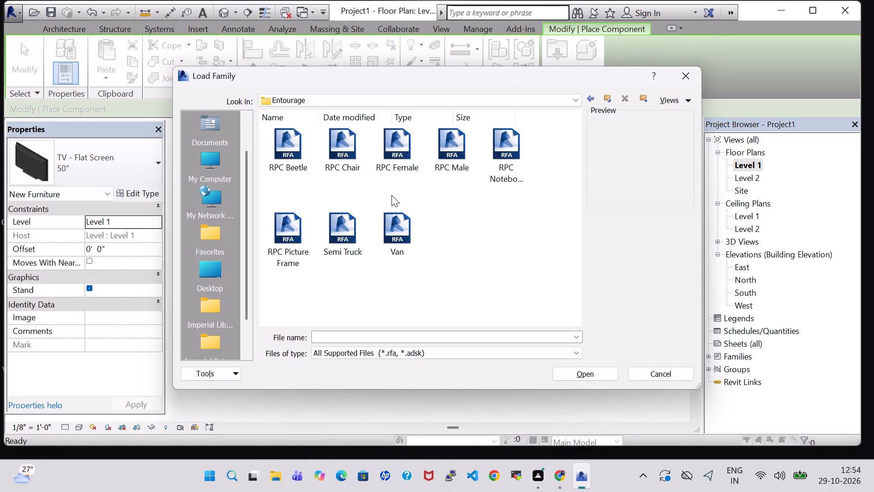
{"action": "left_click", "coordinate": [288, 149]}
{"action": "left_click", "coordinate": [588, 379]}
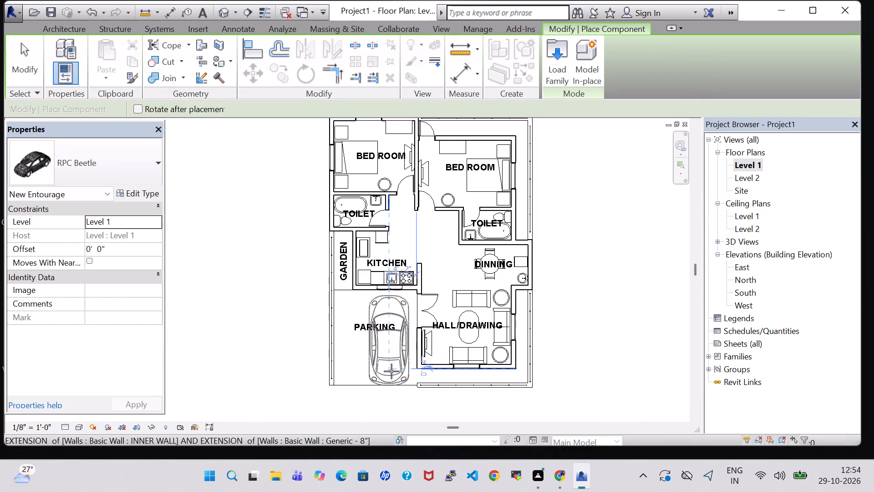
{"action": "scroll", "coordinate": [391, 371], "scroll_direction": "up", "scroll_amount": 3}
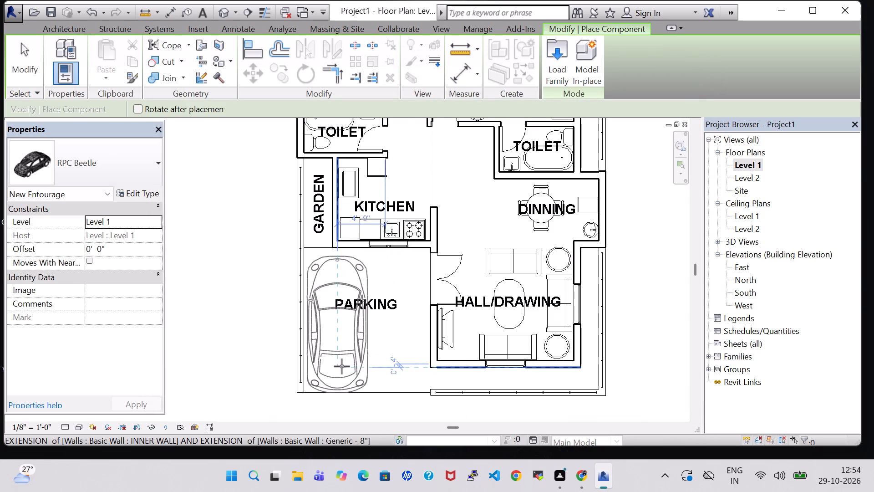
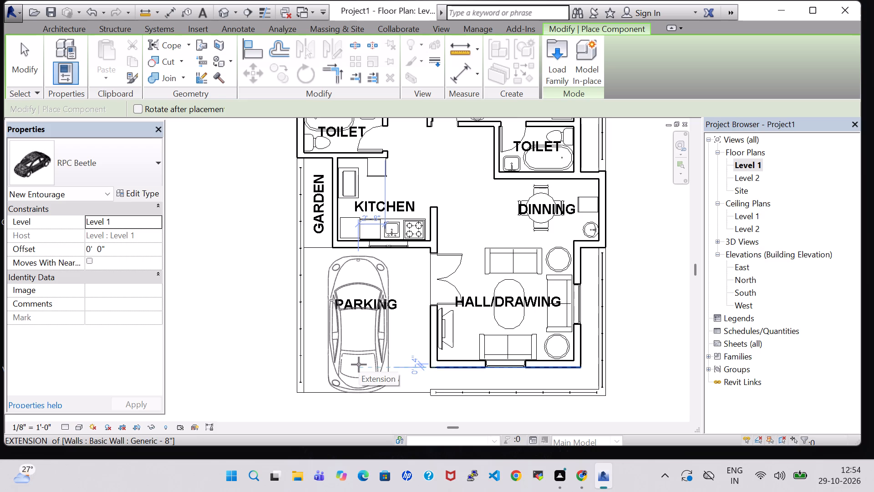
Place the RPC Beetle car lengthwise in the PARKING area, between the kitchen wall and the front boundary line.
{"action": "left_click", "coordinate": [364, 364]}
{"action": "key", "text": "Escape"}
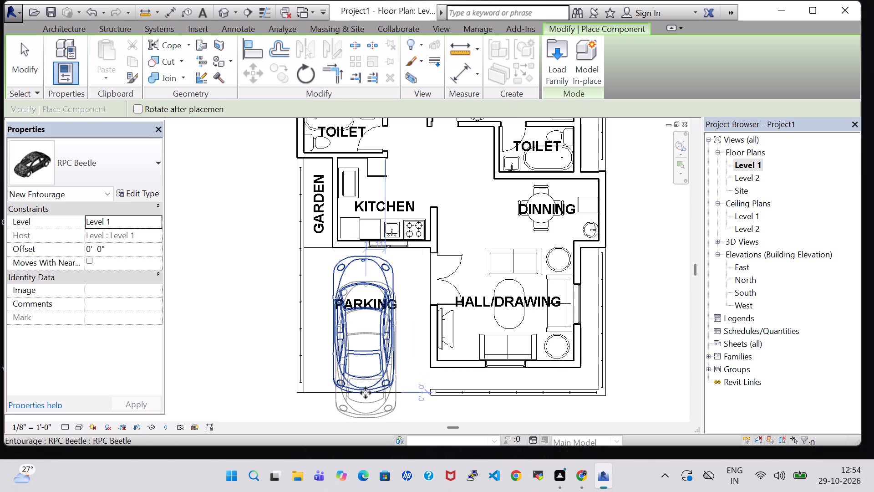
{"action": "key", "text": "Escape"}
{"action": "key", "text": "Escape"}
{"action": "left_click", "coordinate": [381, 359]}
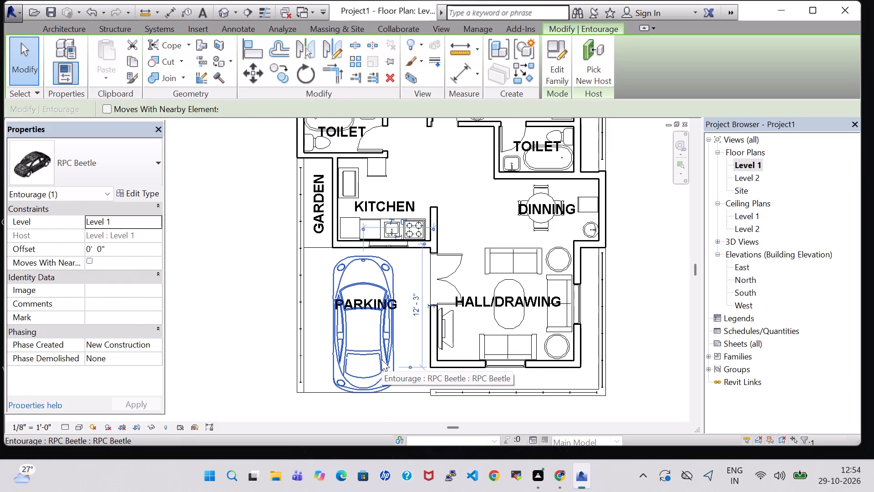
{"action": "left_click", "coordinate": [247, 284]}
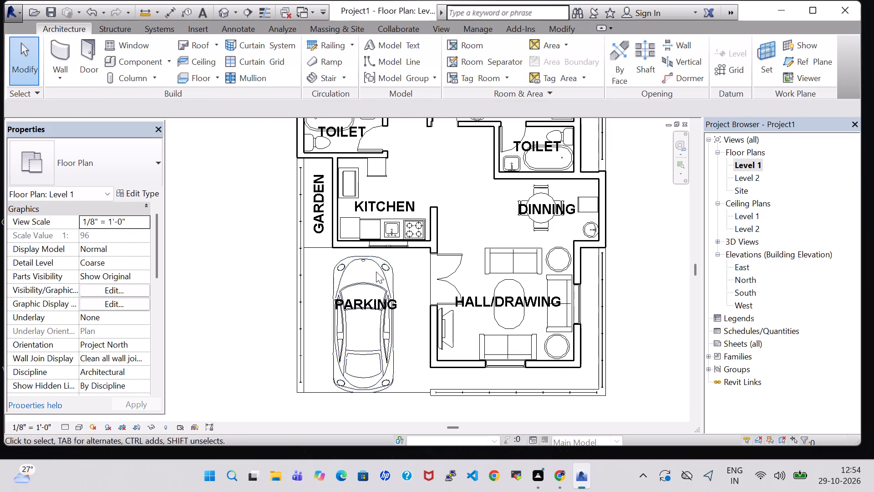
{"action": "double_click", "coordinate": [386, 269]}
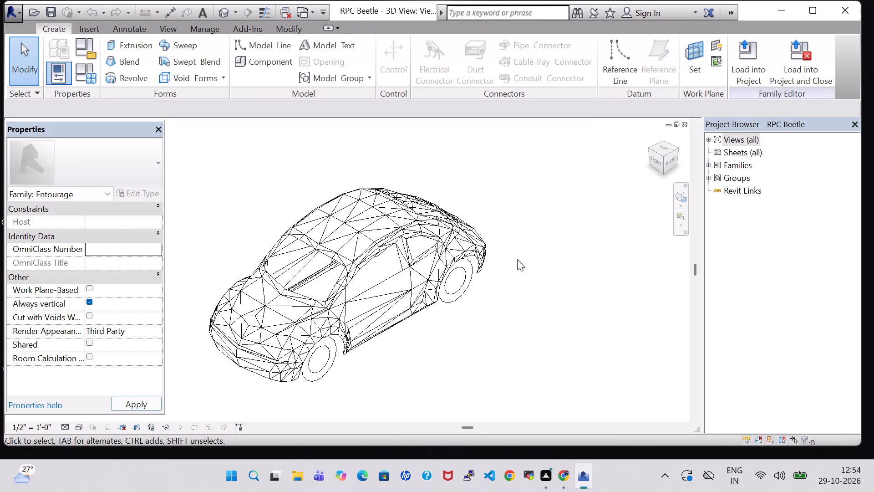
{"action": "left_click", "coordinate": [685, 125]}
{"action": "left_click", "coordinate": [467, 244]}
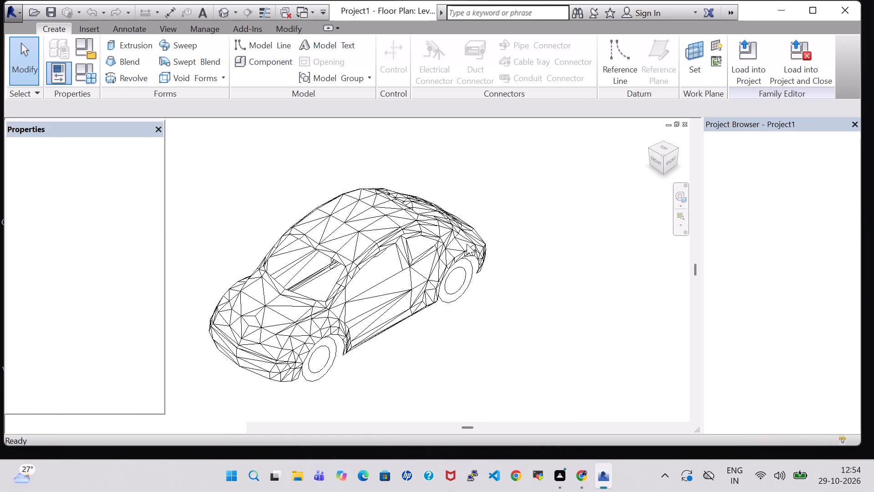
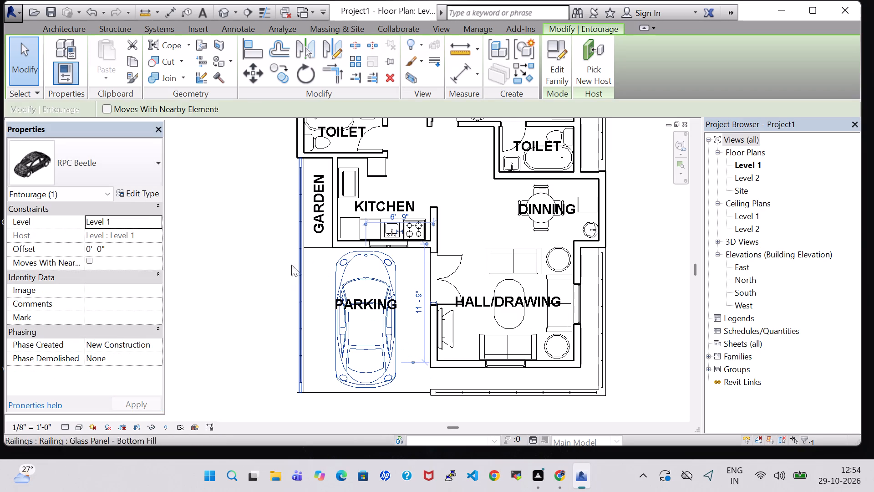
Deselect the car and start placing another component on Level 1, opening the available component types.
{"action": "left_click", "coordinate": [264, 269]}
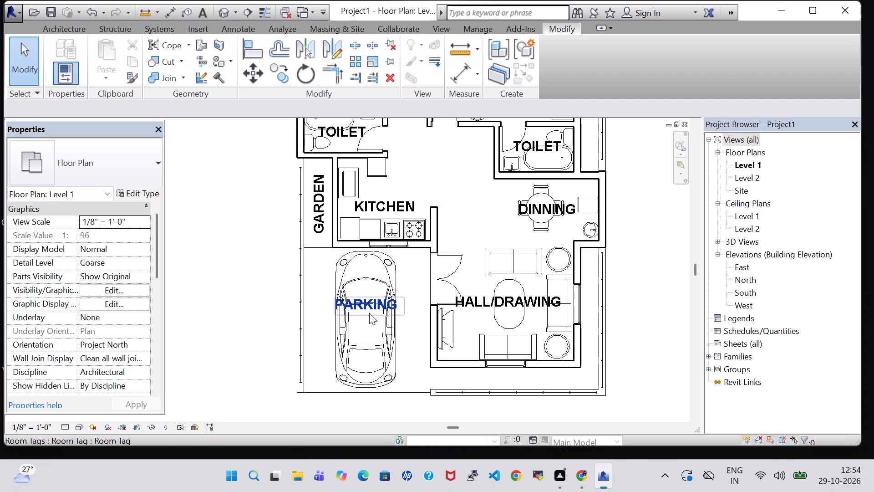
{"action": "left_click", "coordinate": [71, 24]}
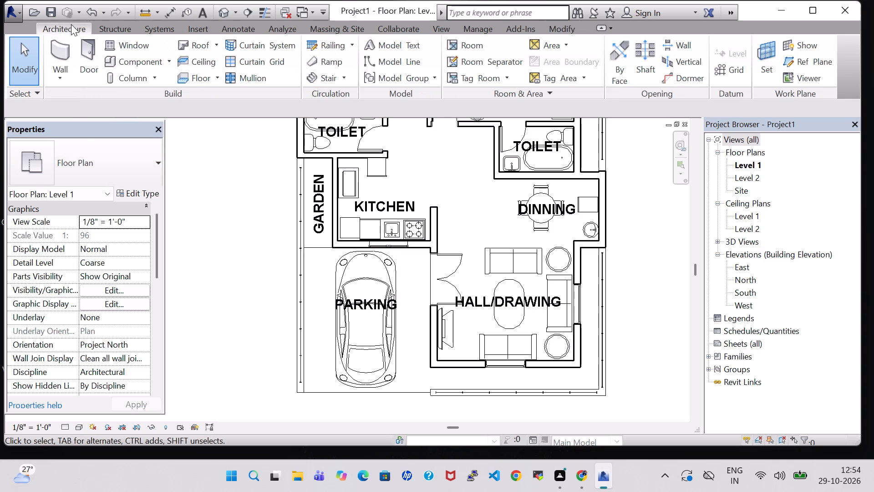
{"action": "left_click", "coordinate": [153, 57]}
{"action": "left_click", "coordinate": [111, 168]}
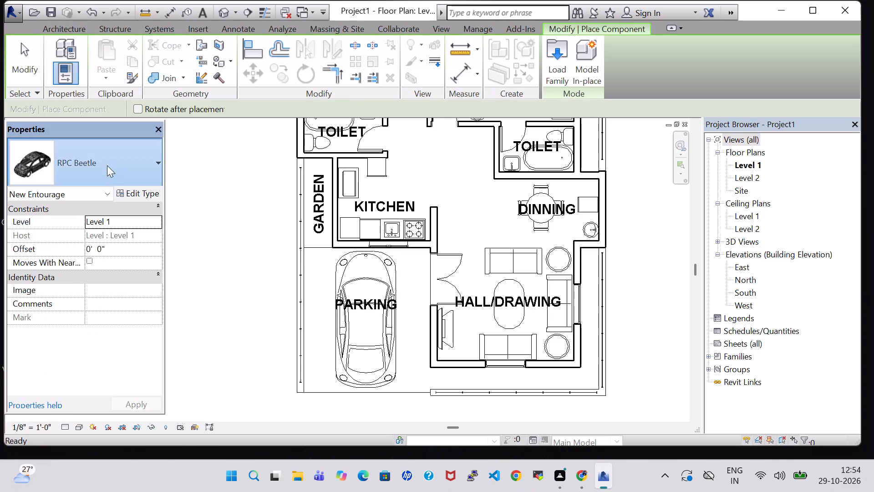
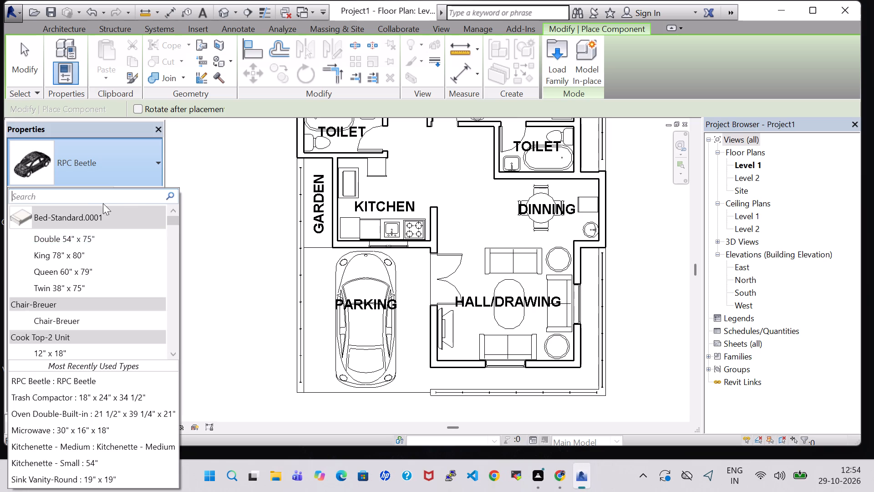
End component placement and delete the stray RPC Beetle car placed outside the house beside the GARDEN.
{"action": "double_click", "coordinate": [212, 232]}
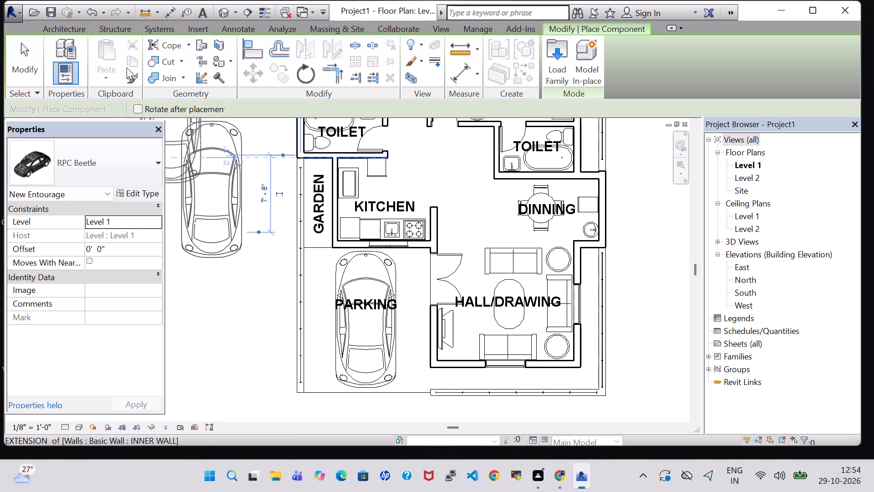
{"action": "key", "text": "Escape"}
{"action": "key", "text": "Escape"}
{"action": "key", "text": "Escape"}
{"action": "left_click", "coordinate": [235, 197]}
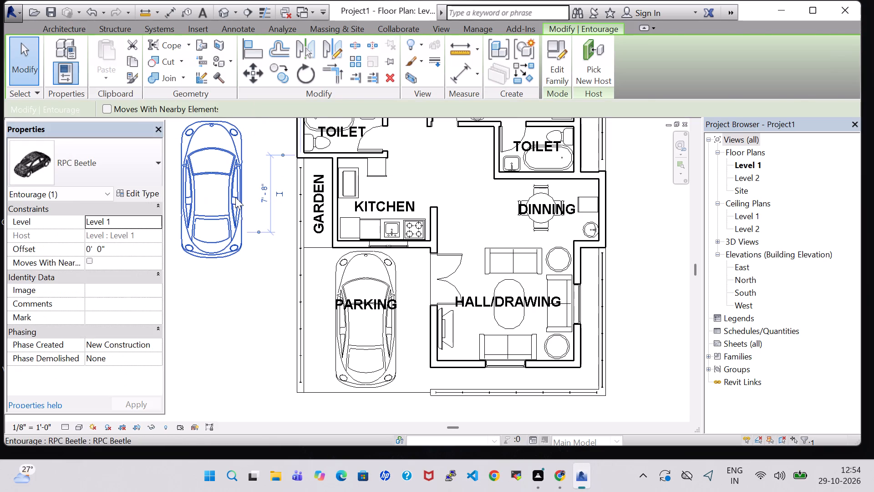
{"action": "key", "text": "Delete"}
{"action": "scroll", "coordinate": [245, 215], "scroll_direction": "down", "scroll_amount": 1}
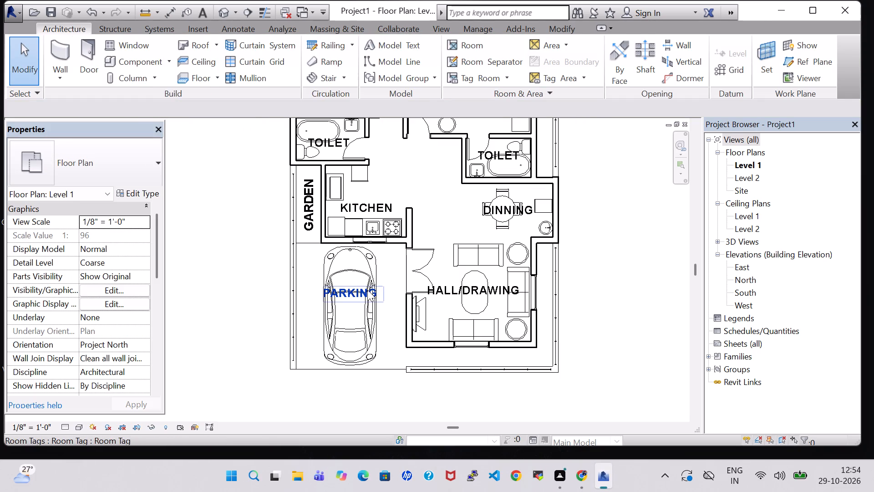
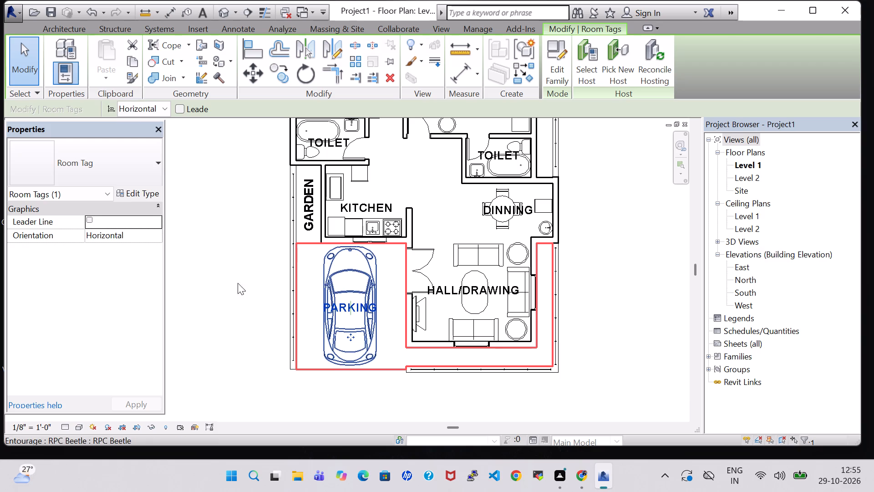
Load the Park Bench family from the US Imperial library's Accessories folder for component placement.
{"action": "left_click", "coordinate": [235, 277]}
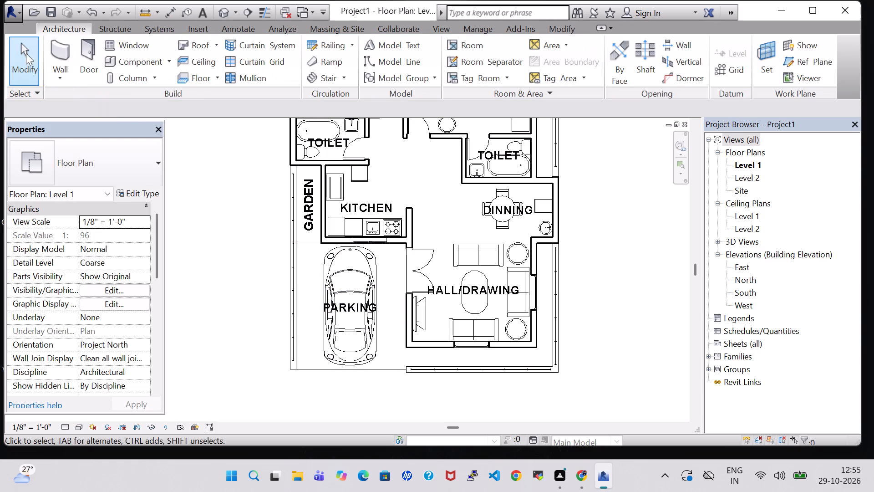
{"action": "left_click", "coordinate": [144, 61]}
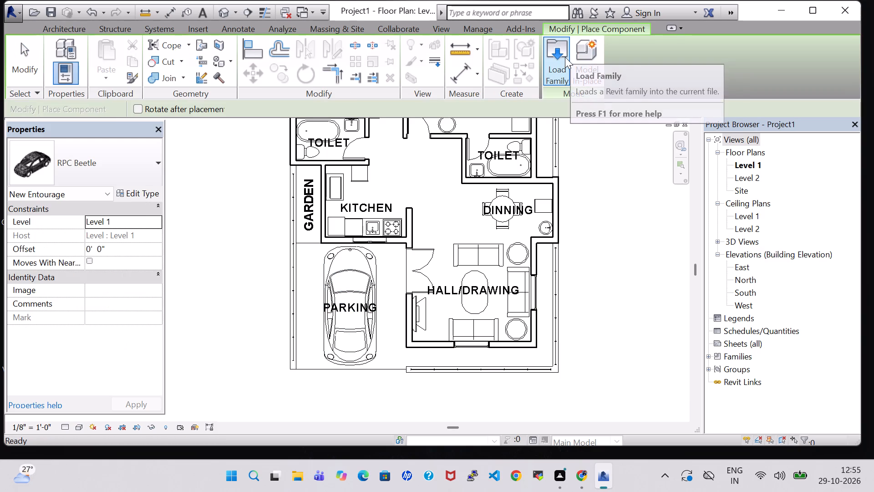
{"action": "left_click", "coordinate": [565, 57]}
{"action": "scroll", "coordinate": [452, 227], "scroll_direction": "down", "scroll_amount": 1}
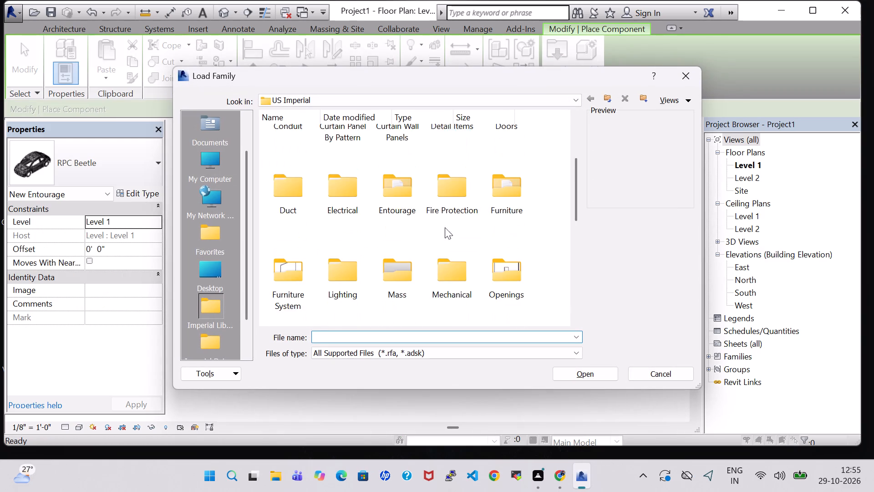
{"action": "scroll", "coordinate": [420, 227], "scroll_direction": "down", "scroll_amount": 1}
{"action": "double_click", "coordinate": [284, 183]}
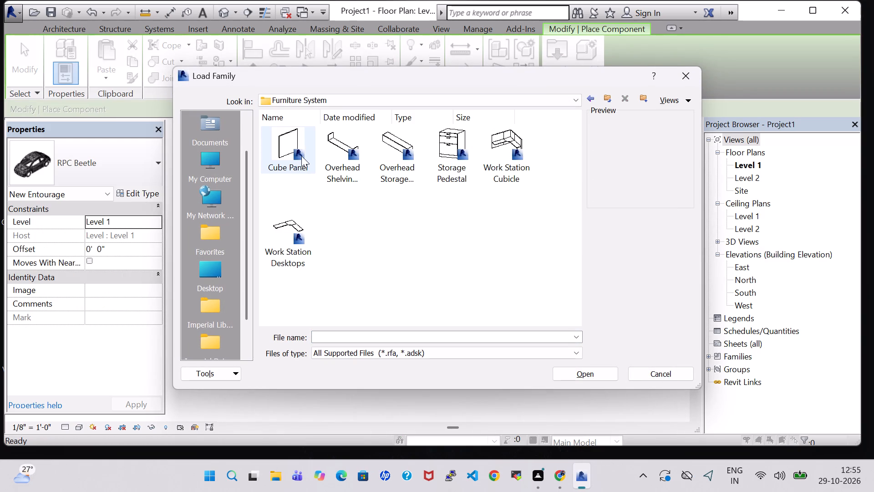
{"action": "left_click", "coordinate": [595, 97]}
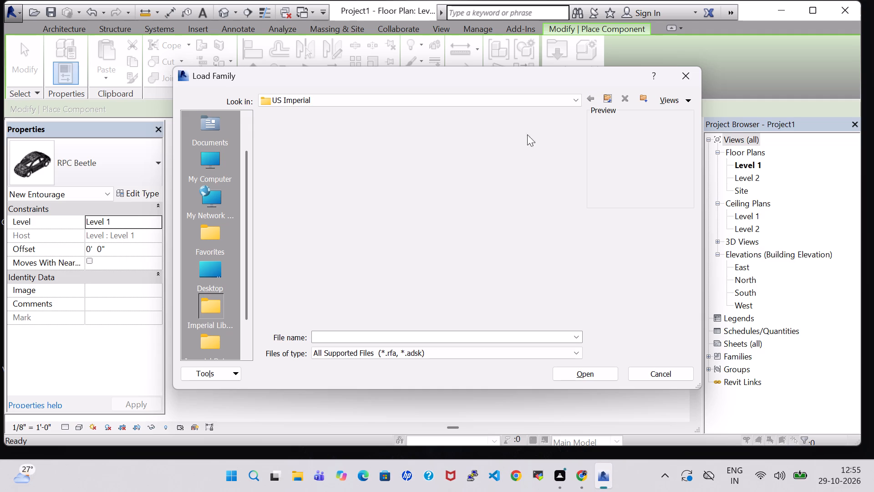
{"action": "scroll", "coordinate": [425, 201], "scroll_direction": "down", "scroll_amount": 1}
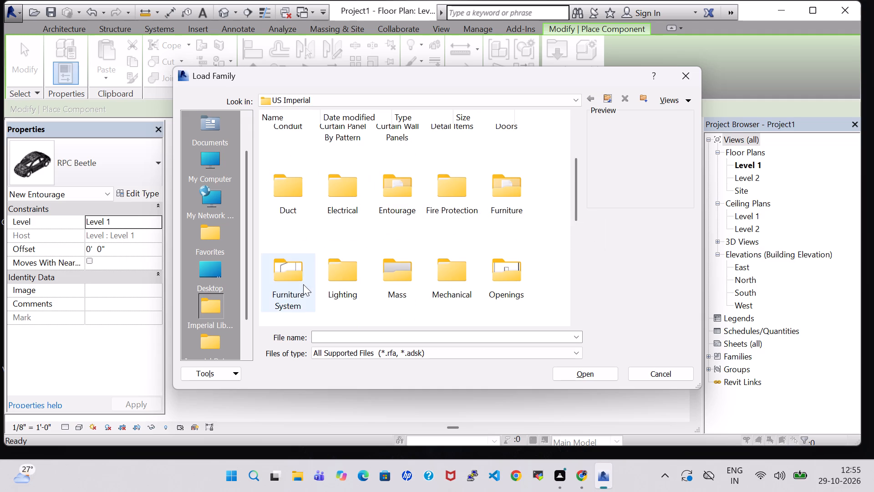
{"action": "double_click", "coordinate": [303, 284]}
{"action": "left_click", "coordinate": [586, 101]}
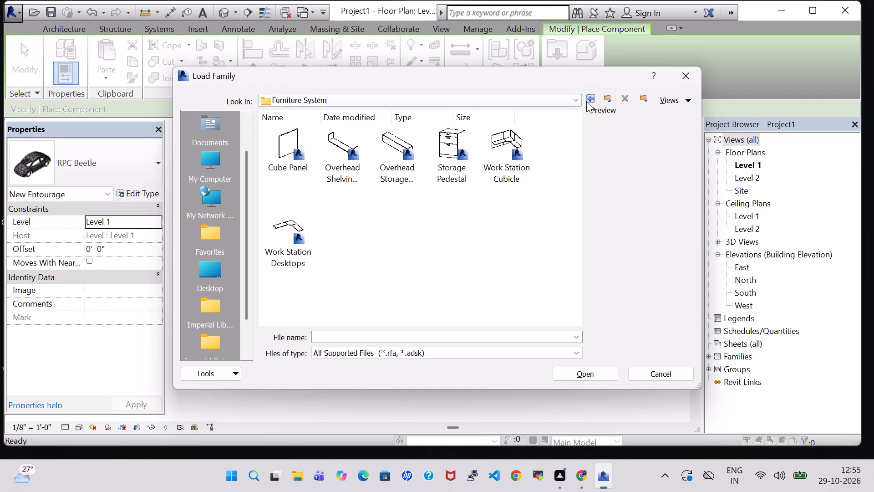
{"action": "scroll", "coordinate": [278, 202], "scroll_direction": "down", "scroll_amount": 2}
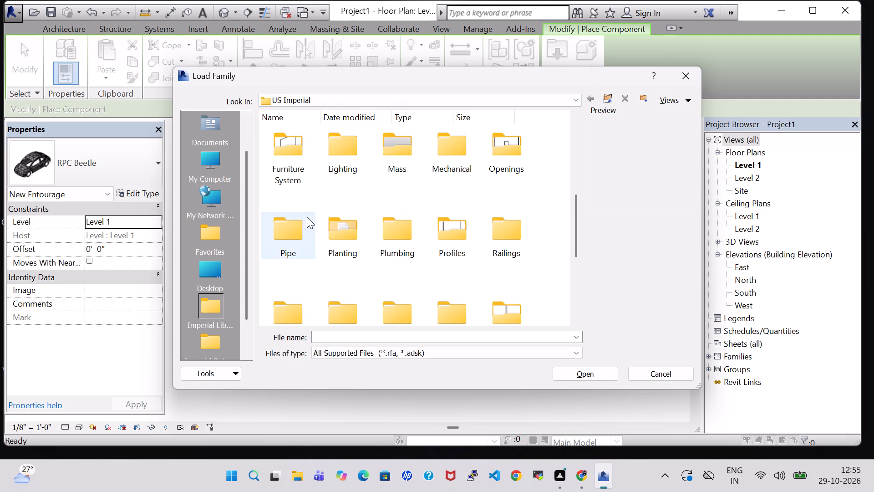
{"action": "scroll", "coordinate": [301, 219], "scroll_direction": "down", "scroll_amount": 1}
{"action": "double_click", "coordinate": [295, 201]}
{"action": "double_click", "coordinate": [292, 173]}
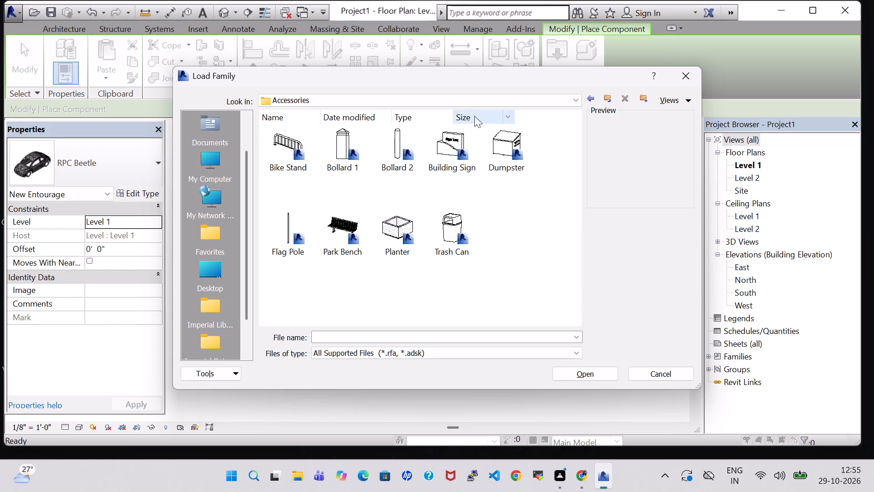
{"action": "left_click", "coordinate": [355, 230]}
{"action": "left_click", "coordinate": [598, 378]}
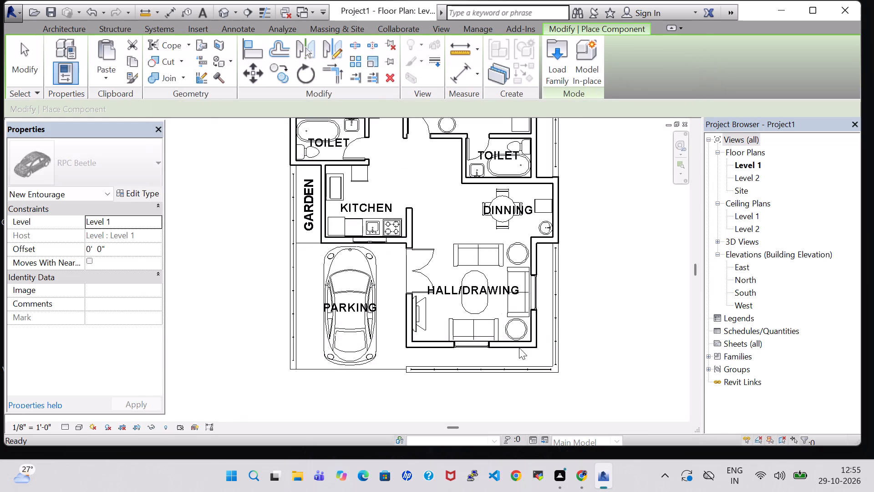
Place one 72" Park Bench outside the HALL/DRAWING room, between its lower wall window and the boundary wall, and end placement.
{"action": "scroll", "coordinate": [490, 347], "scroll_direction": "up", "scroll_amount": 5}
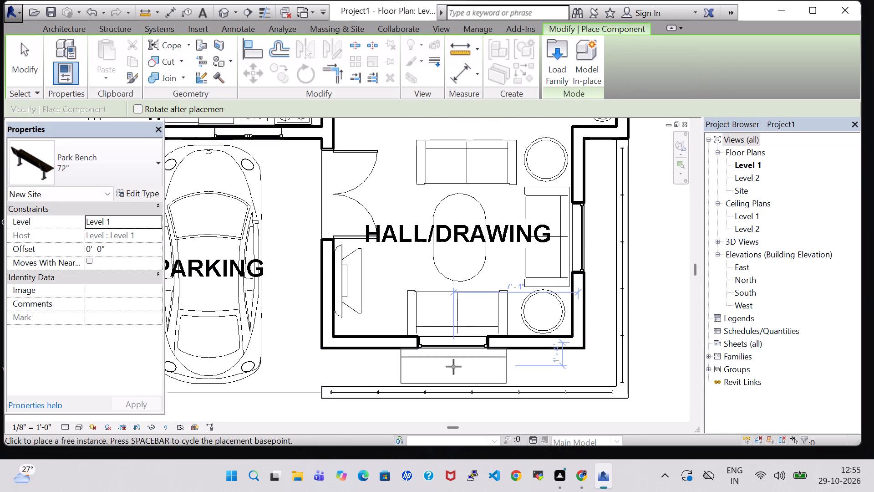
{"action": "left_click", "coordinate": [453, 367]}
{"action": "key", "text": "Escape"}
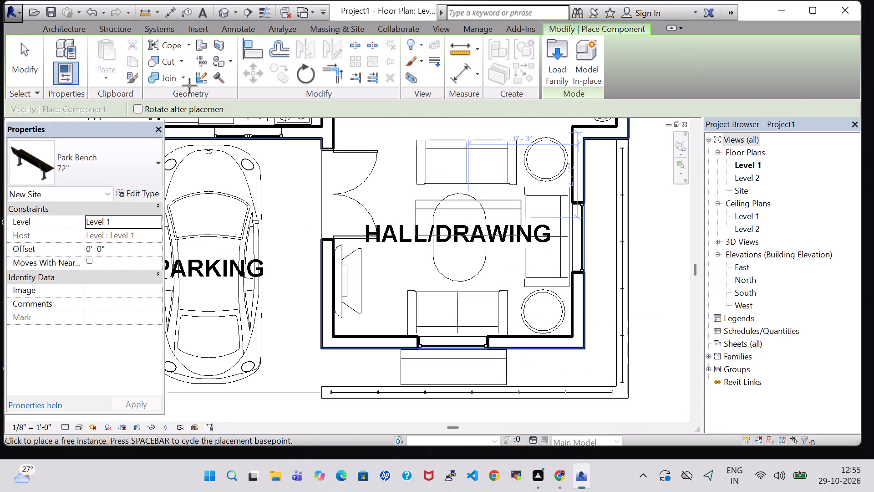
{"action": "key", "text": "Escape"}
{"action": "key", "text": "Escape"}
{"action": "key", "text": "Escape"}
Open the default 3D view of the house.
{"action": "left_click", "coordinate": [227, 12]}
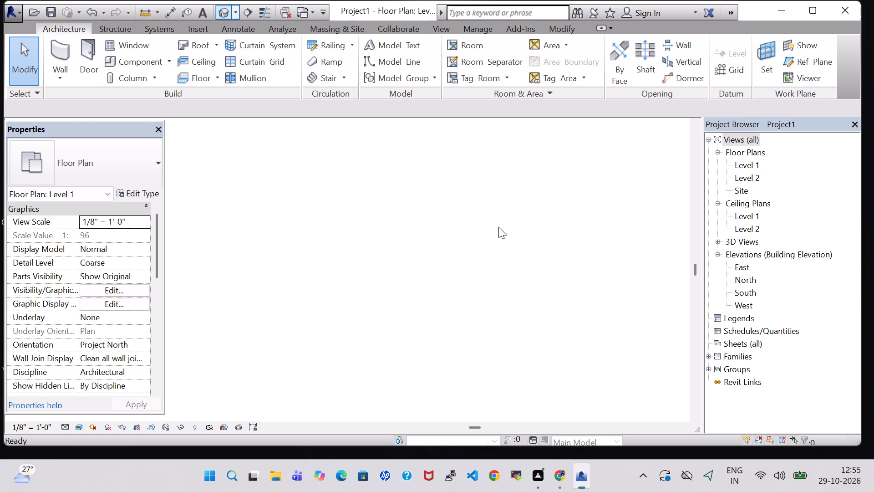
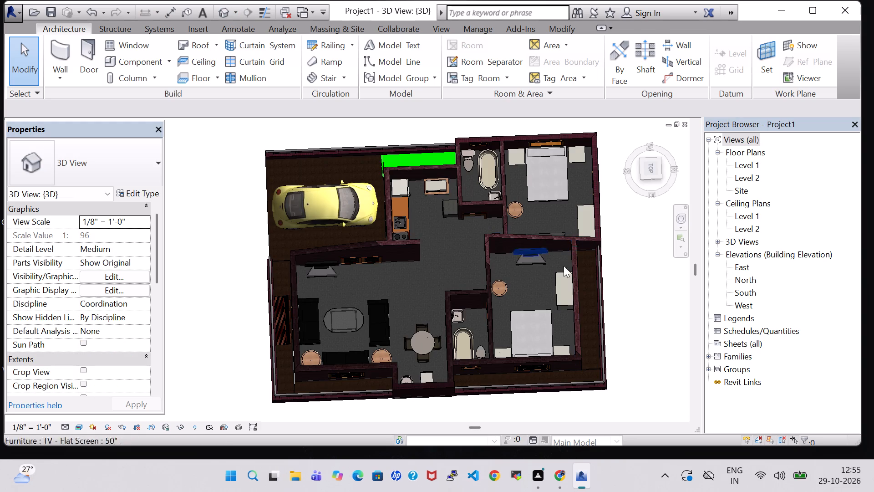
Examine the furnished house in 3D from several angles, including the park bench strip outside the hall and the parking area.
{"action": "middle_click", "coordinate": [237, 325], "text": "shift"}
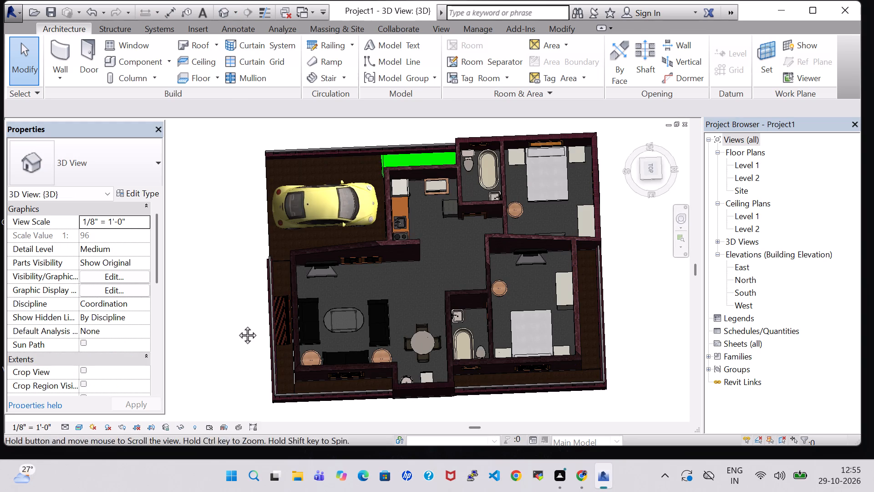
{"action": "middle_click_drag", "start_coordinate": [237, 325], "coordinate": [258, 327], "text": "shift"}
{"action": "middle_click", "coordinate": [258, 327], "text": "shift"}
{"action": "middle_click_drag", "start_coordinate": [518, 313], "coordinate": [574, 234], "text": "shift"}
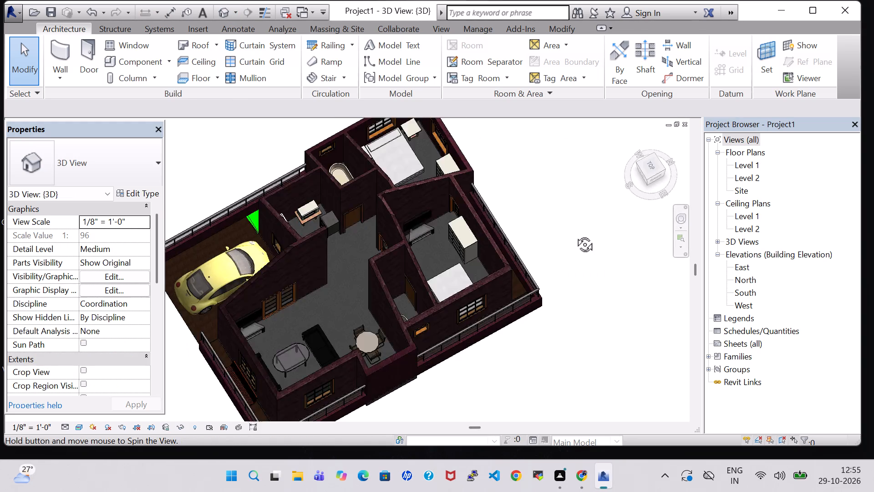
{"action": "middle_click_drag", "start_coordinate": [574, 234], "coordinate": [577, 220], "text": "shift"}
{"action": "middle_click", "coordinate": [508, 345], "text": "shift"}
{"action": "middle_click_drag", "start_coordinate": [508, 345], "coordinate": [568, 338], "text": "shift"}
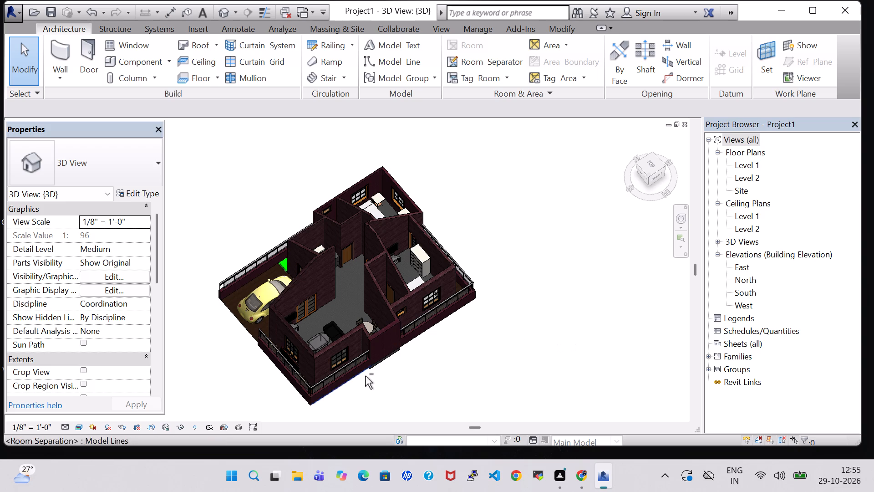
{"action": "middle_click_drag", "start_coordinate": [372, 390], "coordinate": [432, 391], "text": "shift"}
{"action": "middle_click_drag", "start_coordinate": [444, 390], "coordinate": [486, 386], "text": "shift"}
{"action": "scroll", "coordinate": [472, 299], "scroll_direction": "up", "scroll_amount": 4}
{"action": "middle_click_drag", "start_coordinate": [453, 232], "coordinate": [453, 306]}
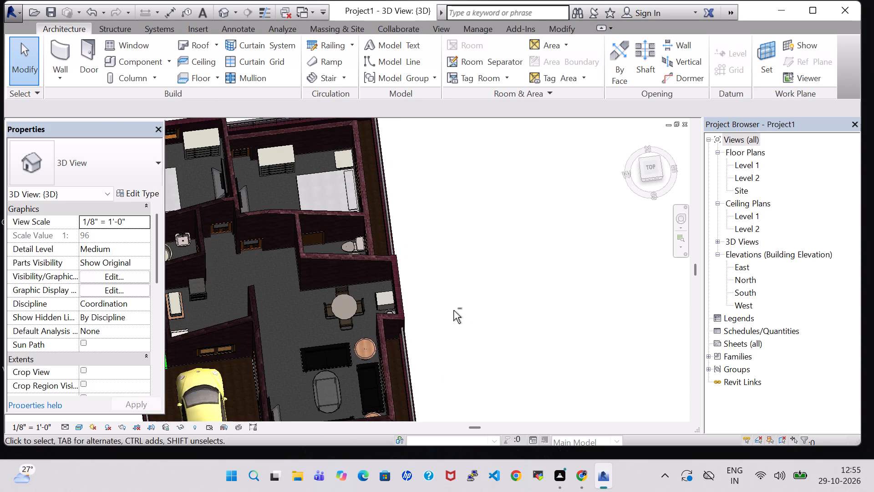
{"action": "middle_click_drag", "start_coordinate": [453, 328], "coordinate": [462, 203]}
{"action": "scroll", "coordinate": [462, 202], "scroll_direction": "down", "scroll_amount": 1}
{"action": "middle_click_drag", "start_coordinate": [462, 201], "coordinate": [462, 277], "text": "shift"}
{"action": "scroll", "coordinate": [379, 347], "scroll_direction": "up", "scroll_amount": 7}
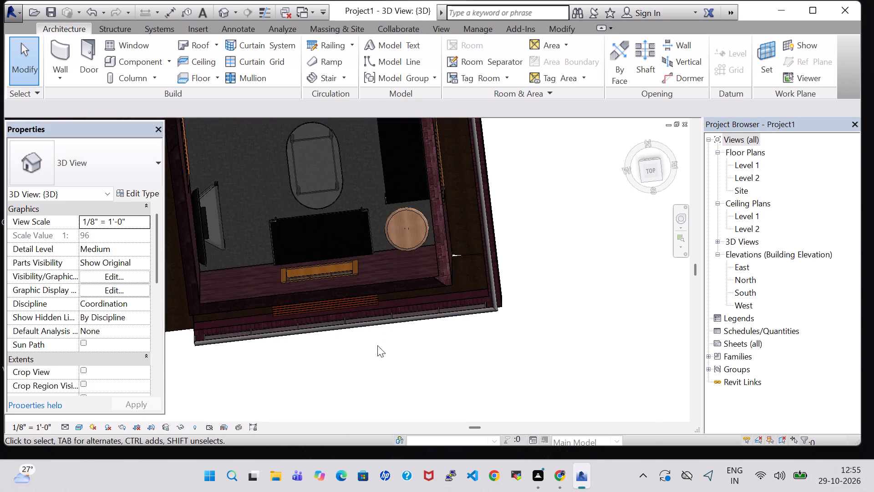
{"action": "scroll", "coordinate": [377, 345], "scroll_direction": "up", "scroll_amount": 4}
{"action": "middle_click_drag", "start_coordinate": [377, 345], "coordinate": [377, 323], "text": "shift"}
{"action": "scroll", "coordinate": [377, 342], "scroll_direction": "up", "scroll_amount": 1, "text": "shift"}
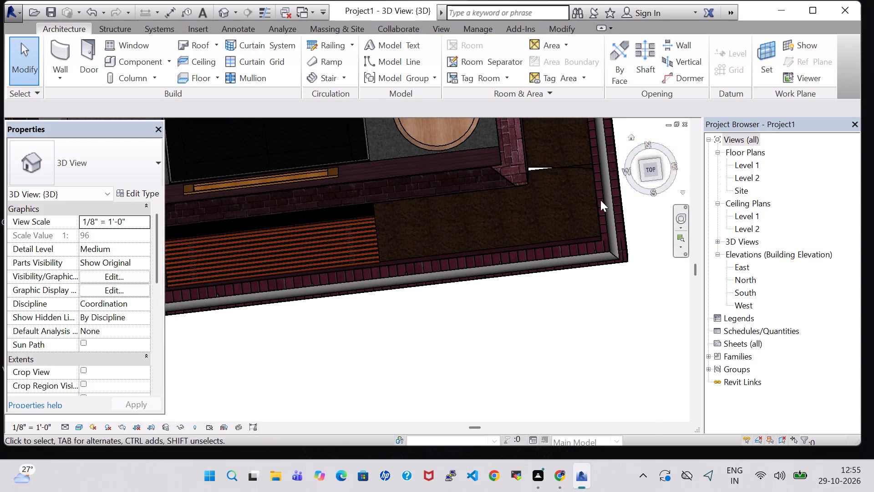
{"action": "scroll", "coordinate": [343, 331], "scroll_direction": "down", "scroll_amount": 8}
{"action": "middle_click", "coordinate": [512, 213], "text": "shift"}
{"action": "middle_click_drag", "start_coordinate": [512, 213], "coordinate": [508, 231], "text": "shift"}
{"action": "middle_click", "coordinate": [508, 231], "text": "shift"}
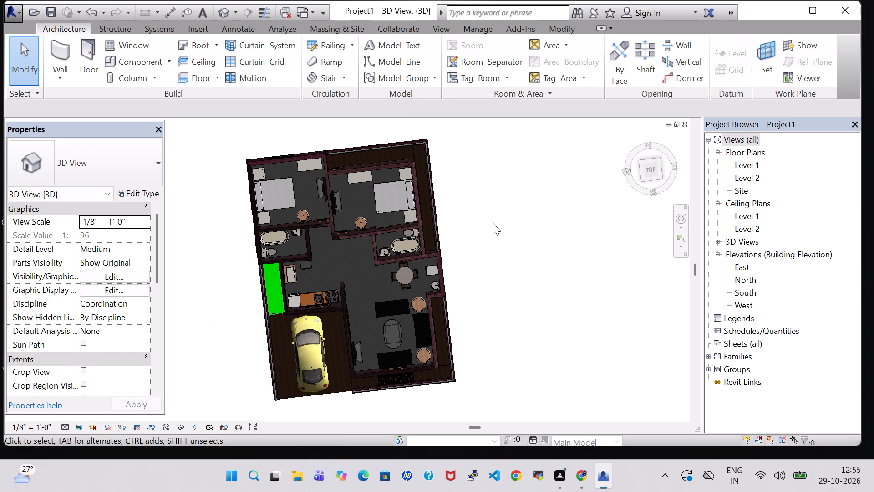
{"action": "middle_click_drag", "start_coordinate": [493, 223], "coordinate": [486, 208]}
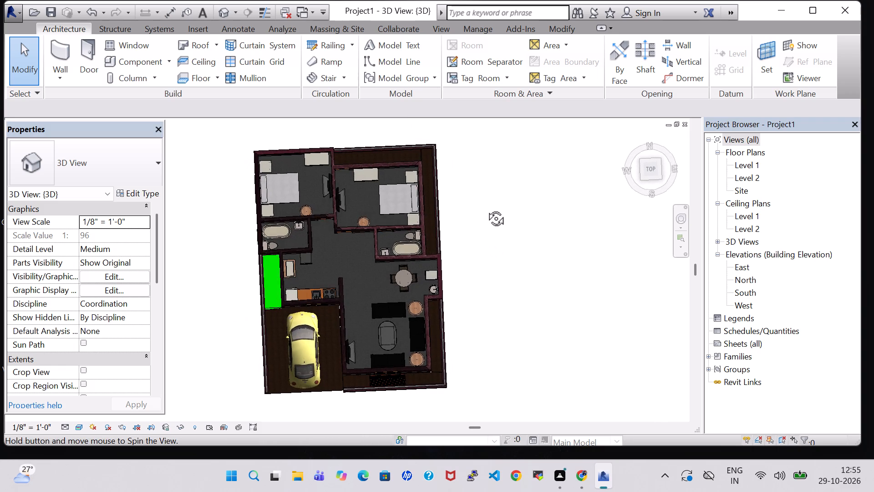
{"action": "middle_click_drag", "start_coordinate": [486, 208], "coordinate": [486, 207]}
{"action": "left_click", "coordinate": [495, 259]}
{"action": "middle_click_drag", "start_coordinate": [491, 241], "coordinate": [478, 243], "text": "shift"}
{"action": "scroll", "coordinate": [478, 243], "scroll_direction": "up", "scroll_amount": 2}
{"action": "middle_click_drag", "start_coordinate": [488, 243], "coordinate": [488, 248], "text": "shift"}
{"action": "scroll", "coordinate": [488, 248], "scroll_direction": "down", "scroll_amount": 2}
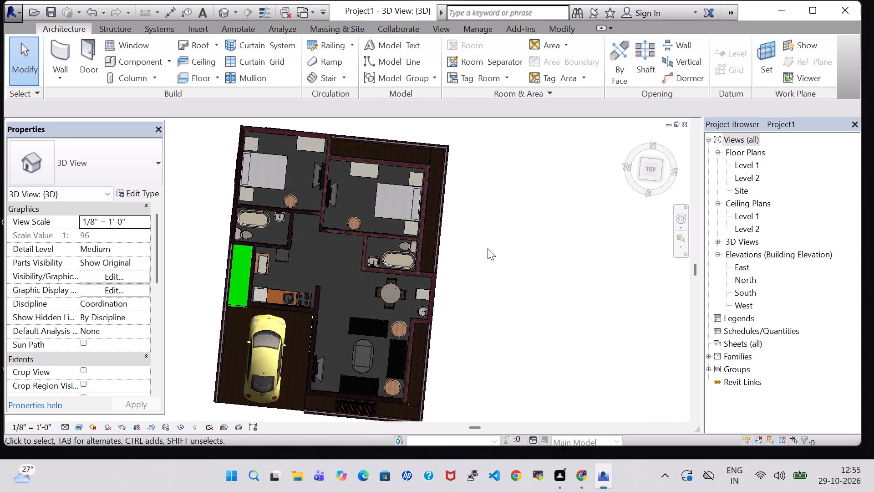
{"action": "middle_click_drag", "start_coordinate": [488, 258], "coordinate": [494, 239], "text": "shift"}
{"action": "middle_click_drag", "start_coordinate": [494, 239], "coordinate": [545, 240]}
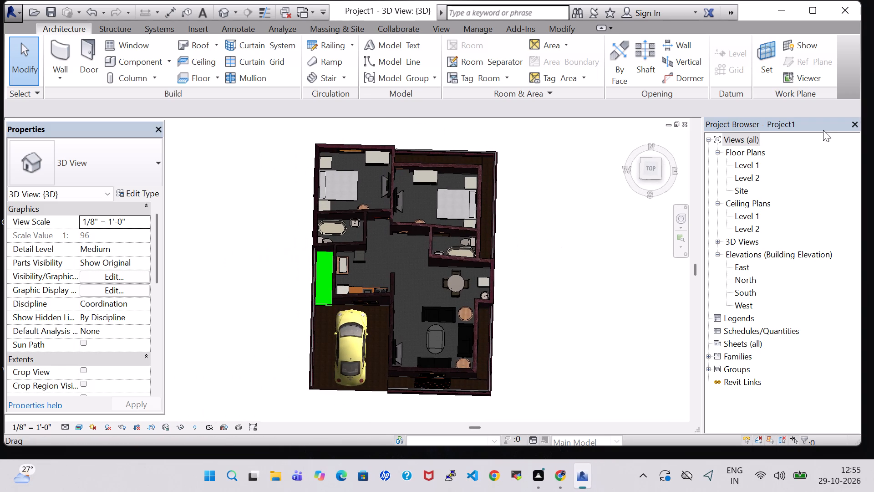
From component placement on Level 1, browse the US Imperial library's Site folders Logistics, Parking and Utilities for a family to load.
{"action": "double_click", "coordinate": [747, 164]}
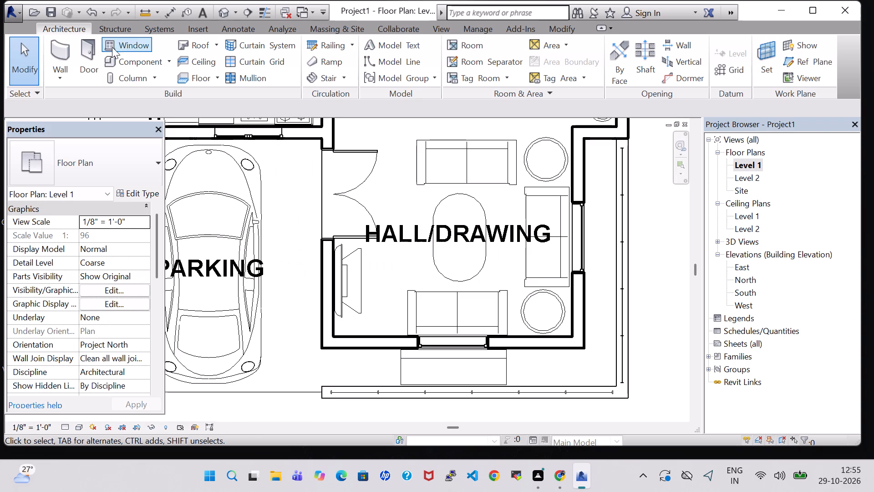
{"action": "left_click", "coordinate": [120, 55]}
{"action": "left_click", "coordinate": [567, 62]}
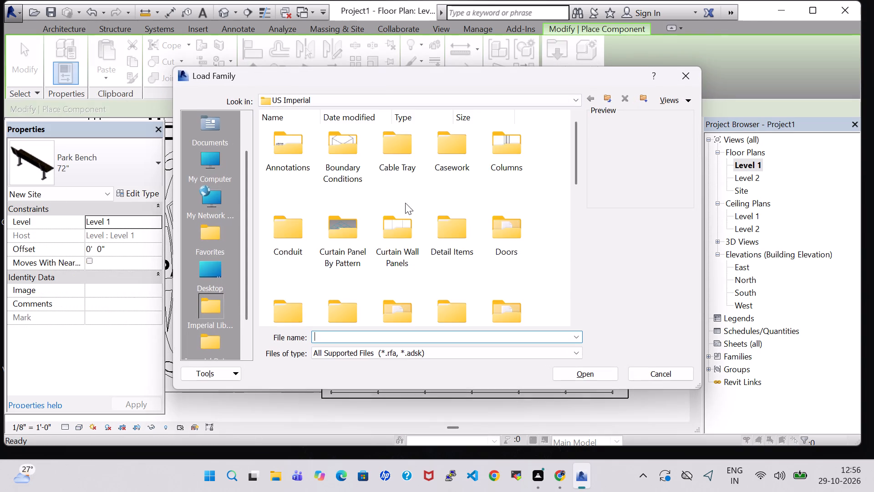
{"action": "scroll", "coordinate": [400, 207], "scroll_direction": "down", "scroll_amount": 3}
{"action": "double_click", "coordinate": [308, 201]}
{"action": "double_click", "coordinate": [361, 159]}
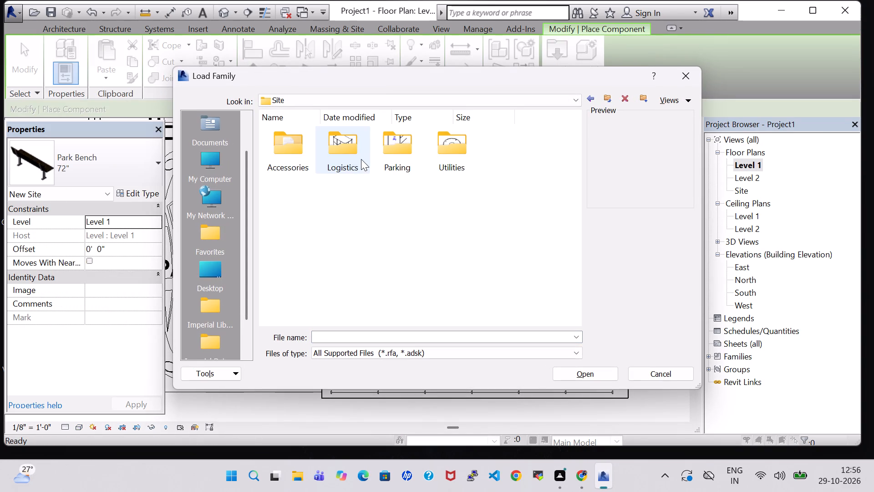
{"action": "left_click", "coordinate": [592, 101]}
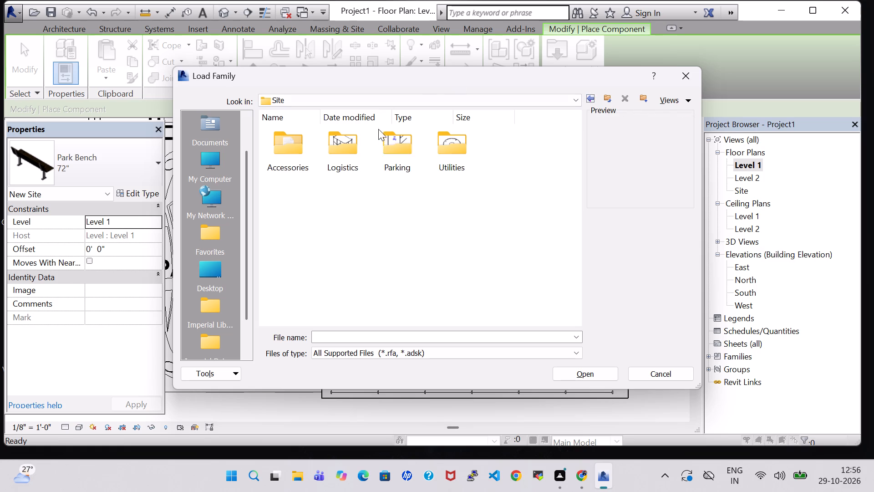
{"action": "double_click", "coordinate": [402, 167]}
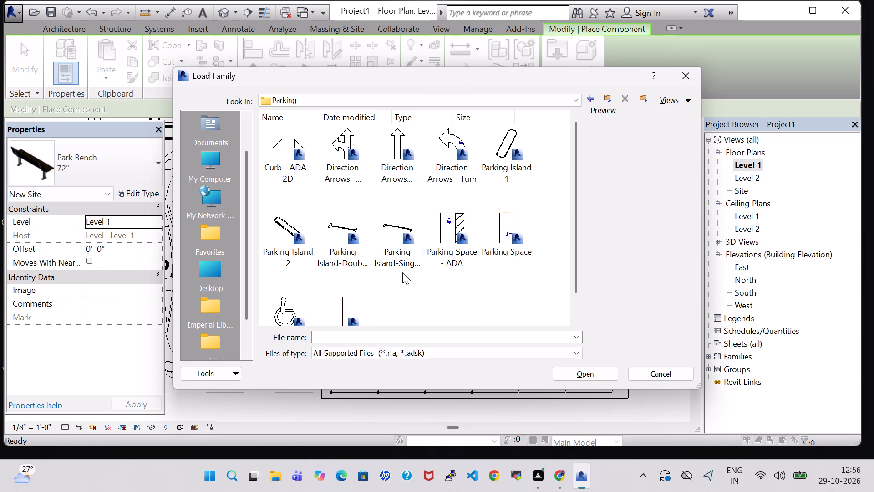
{"action": "left_click", "coordinate": [581, 97]}
{"action": "left_click", "coordinate": [589, 98]}
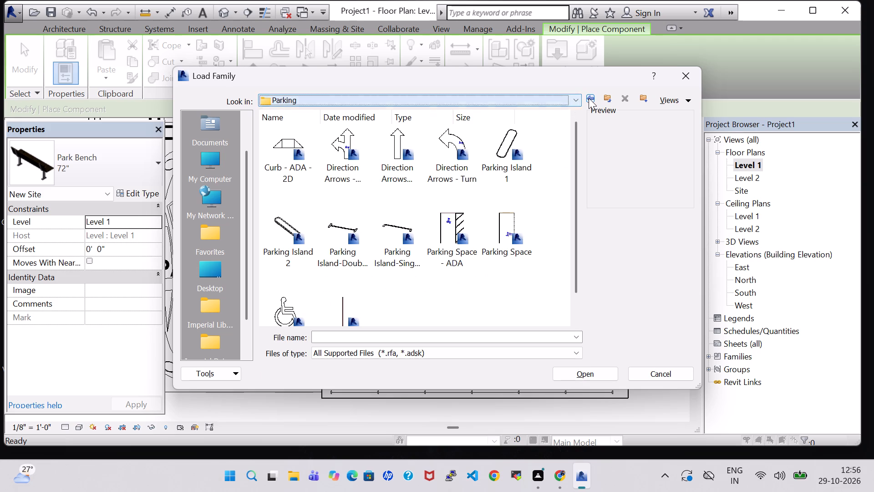
{"action": "left_click", "coordinate": [592, 97]}
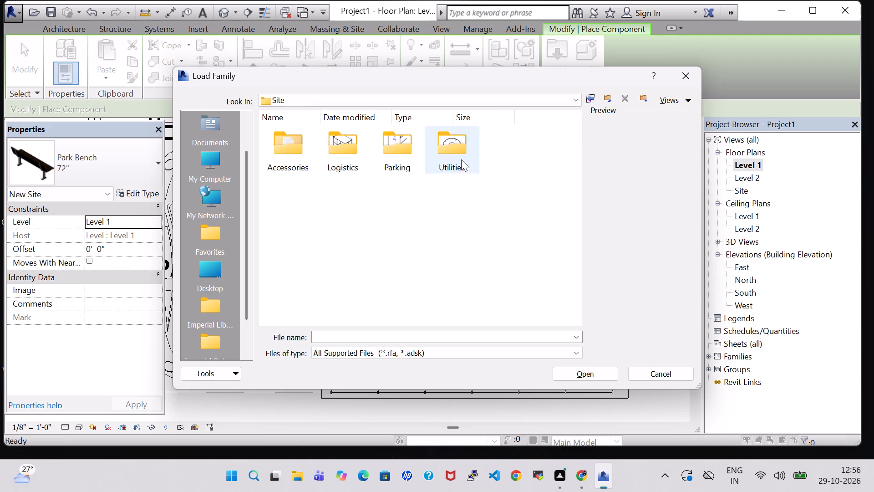
{"action": "double_click", "coordinate": [461, 159]}
{"action": "scroll", "coordinate": [359, 257], "scroll_direction": "down", "scroll_amount": 2}
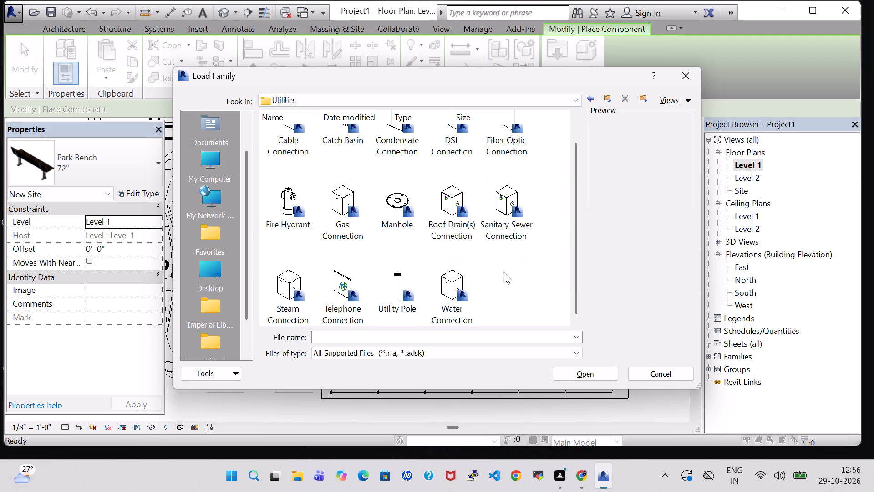
{"action": "scroll", "coordinate": [504, 272], "scroll_direction": "up", "scroll_amount": 1}
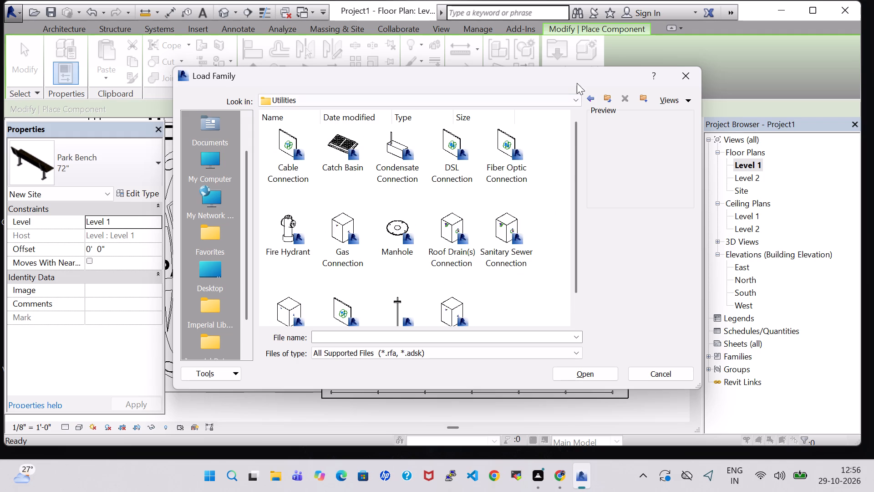
{"action": "left_click", "coordinate": [593, 97]}
{"action": "left_click", "coordinate": [593, 97]}
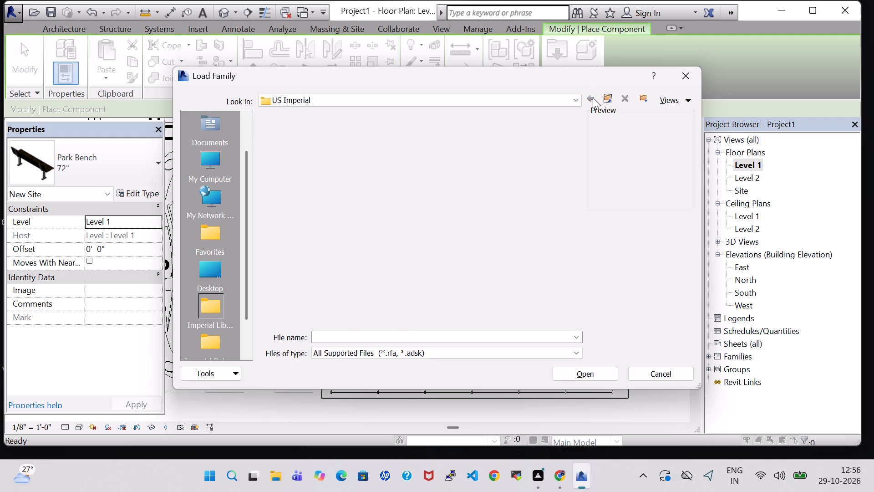
Load the RPC Plant - Tropical family from the US Imperial library's Planting folder.
{"action": "scroll", "coordinate": [398, 211], "scroll_direction": "up", "scroll_amount": 1}
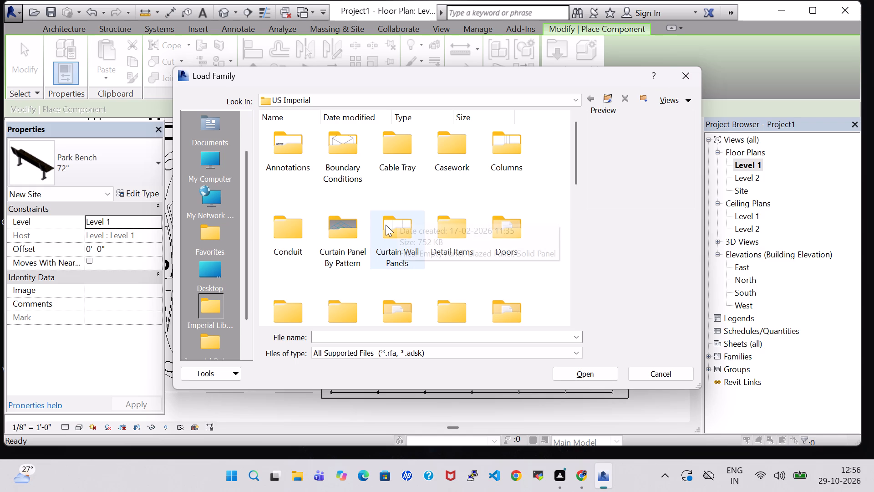
{"action": "scroll", "coordinate": [386, 225], "scroll_direction": "up", "scroll_amount": 2}
{"action": "scroll", "coordinate": [386, 225], "scroll_direction": "down", "scroll_amount": 2}
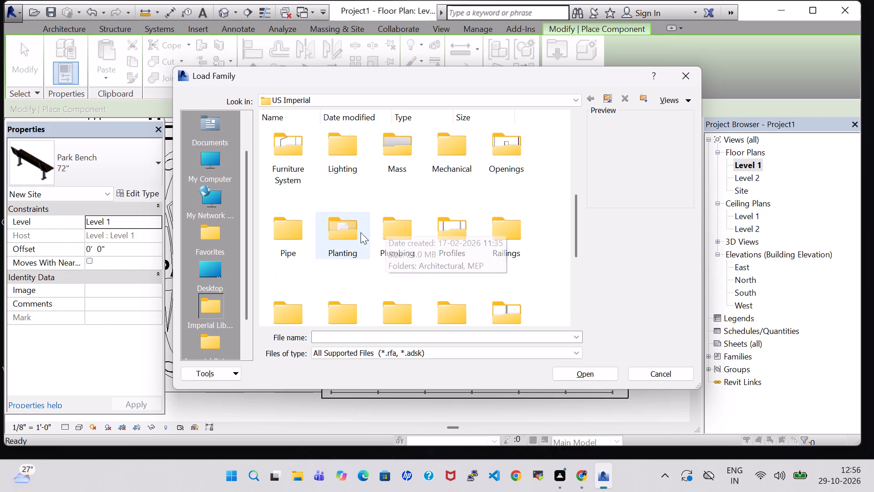
{"action": "double_click", "coordinate": [361, 232]}
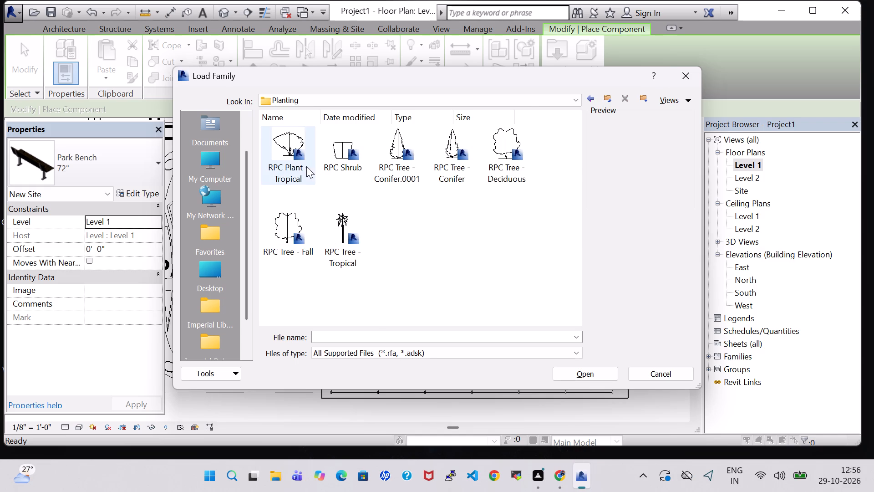
{"action": "left_click", "coordinate": [289, 159]}
{"action": "left_click", "coordinate": [578, 373]}
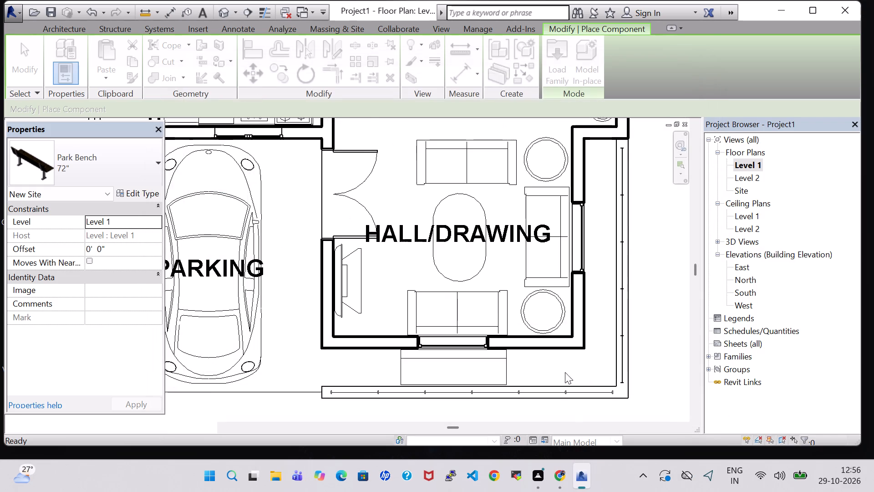
Place one Crane Lily - 3' plant with a 3' 0" offset at the centre of the HALL/DRAWING room's oval table and end placement.
{"action": "scroll", "coordinate": [481, 287], "scroll_direction": "up", "scroll_amount": 4}
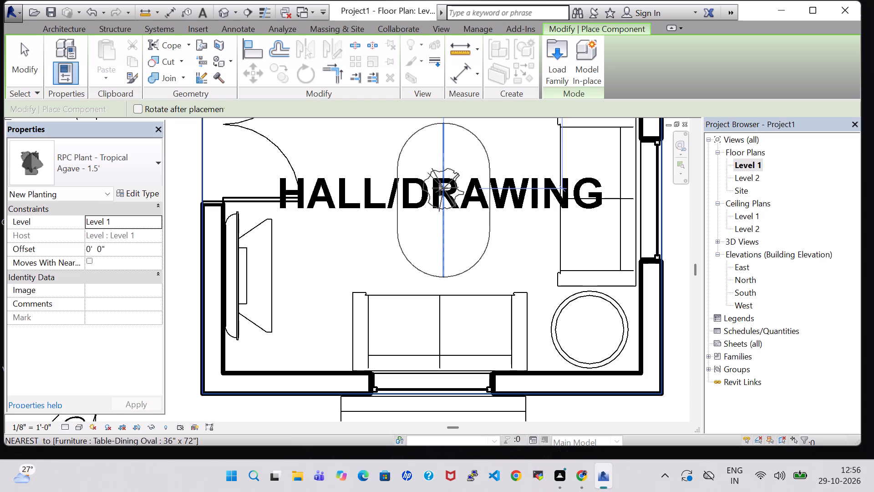
{"action": "left_click", "coordinate": [119, 170]}
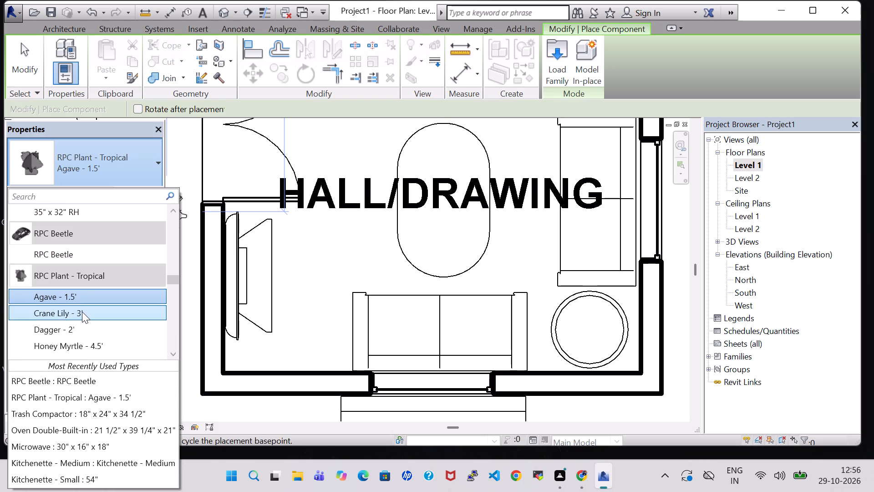
{"action": "left_click", "coordinate": [82, 313]}
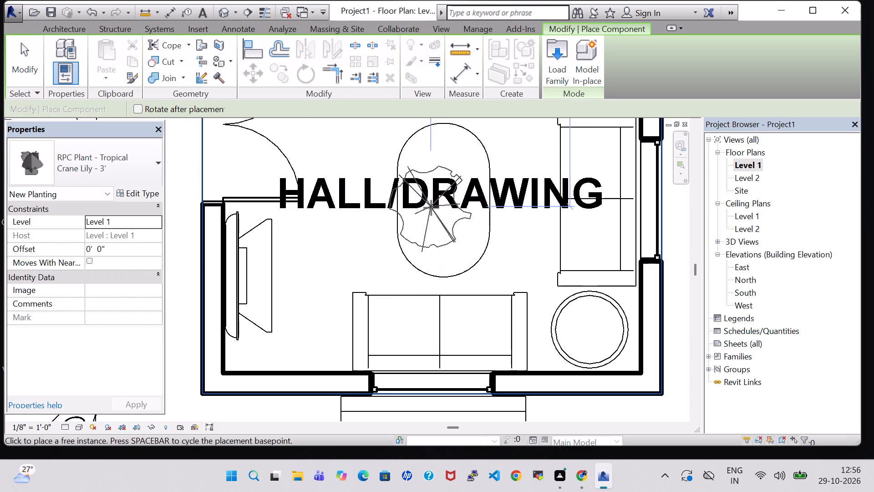
{"action": "left_click", "coordinate": [92, 249]}
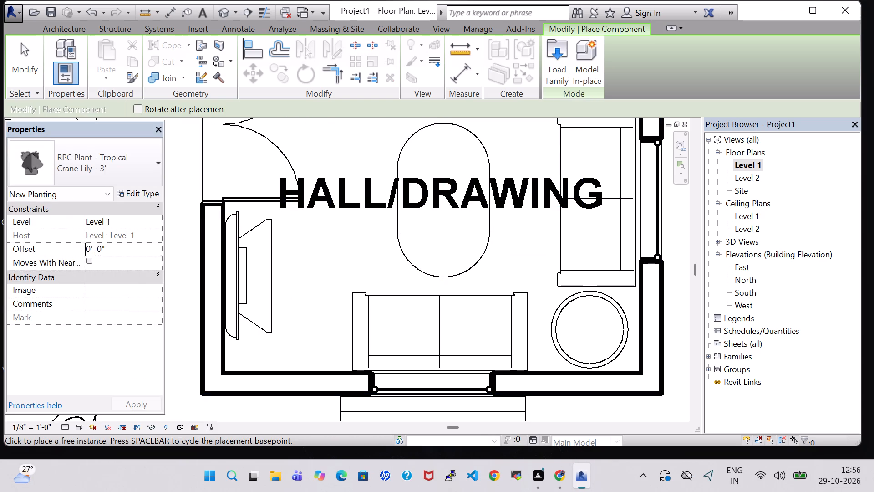
{"action": "key", "text": "Left"}
{"action": "key", "text": "BackSpace"}
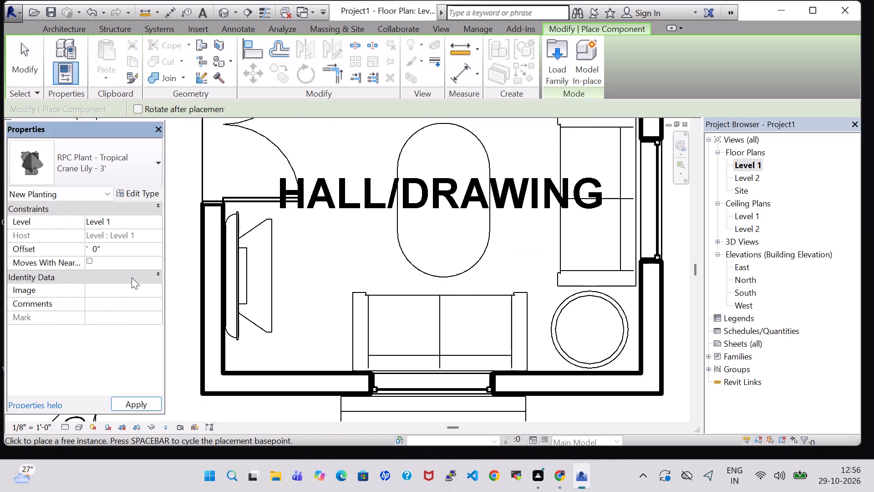
{"action": "key", "text": "3"}
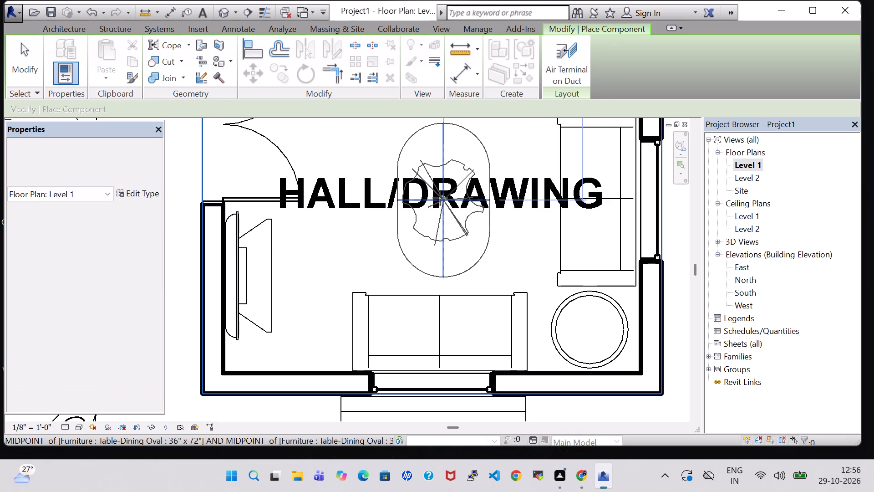
{"action": "left_click", "coordinate": [440, 195]}
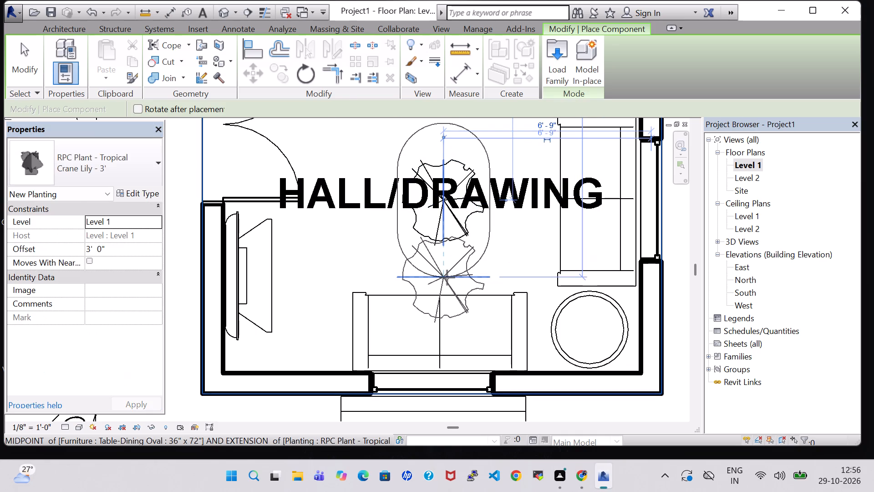
{"action": "key", "text": "Escape"}
{"action": "key", "text": "Escape"}
{"action": "key", "text": "Escape"}
{"action": "key", "text": "Escape"}
Open the default 3D view and examine the plant on the hall's oval table and the surrounding rooms.
{"action": "left_click", "coordinate": [220, 12]}
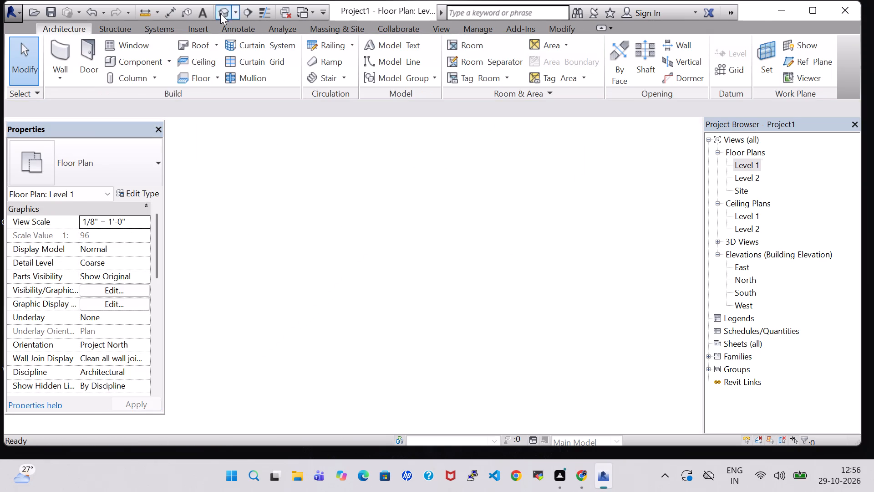
{"action": "scroll", "coordinate": [446, 343], "scroll_direction": "up", "scroll_amount": 13}
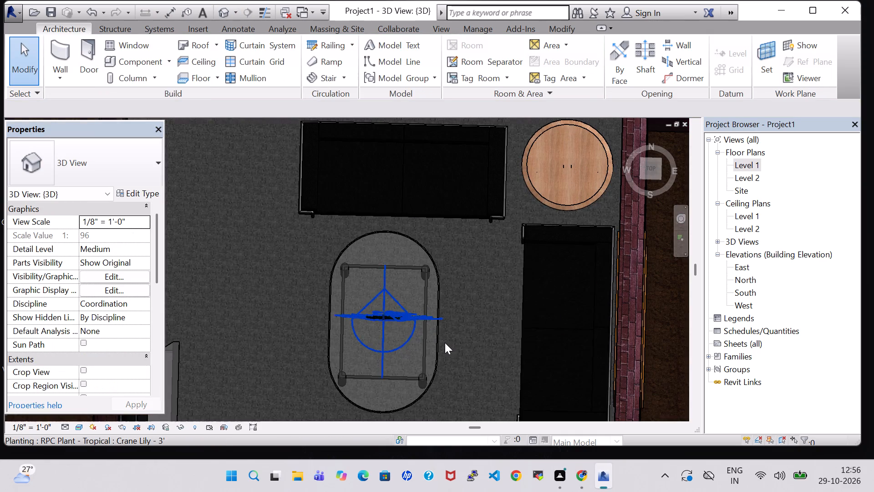
{"action": "middle_click_drag", "start_coordinate": [491, 342], "coordinate": [474, 291], "text": "shift"}
{"action": "middle_click_drag", "start_coordinate": [470, 287], "coordinate": [452, 276], "text": "shift"}
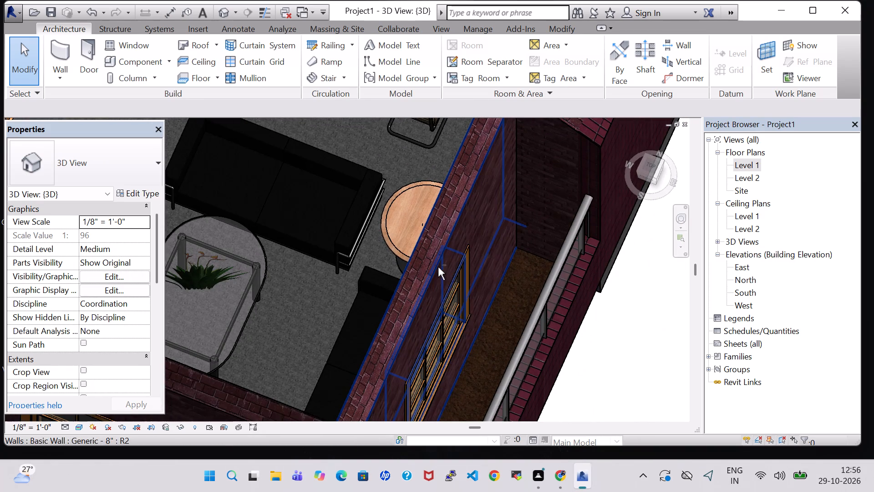
{"action": "scroll", "coordinate": [459, 272], "scroll_direction": "down", "scroll_amount": 6}
{"action": "middle_click_drag", "start_coordinate": [540, 314], "coordinate": [596, 335], "text": "shift"}
{"action": "scroll", "coordinate": [589, 322], "scroll_direction": "down", "scroll_amount": 3}
{"action": "middle_click_drag", "start_coordinate": [622, 277], "coordinate": [606, 322], "text": "shift"}
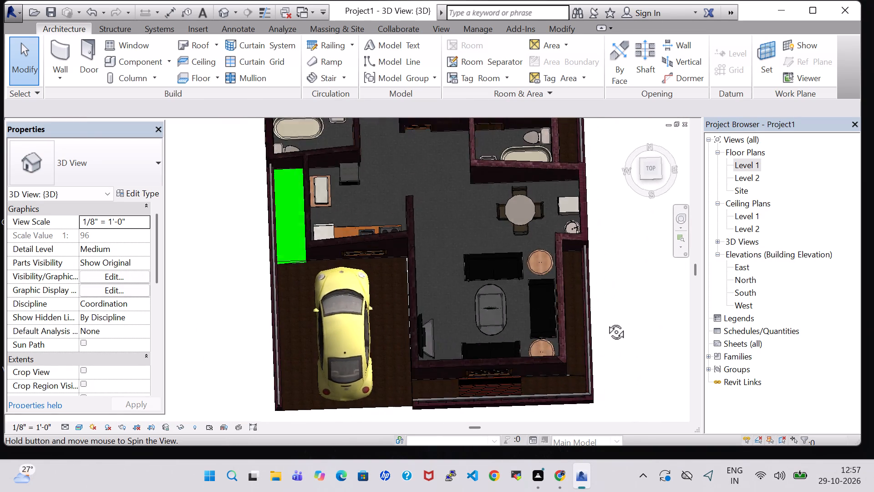
Return to the Level 1 floor plan for further plant placement.
{"action": "middle_click_drag", "start_coordinate": [606, 322], "coordinate": [605, 334], "text": "shift"}
{"action": "double_click", "coordinate": [752, 165]}
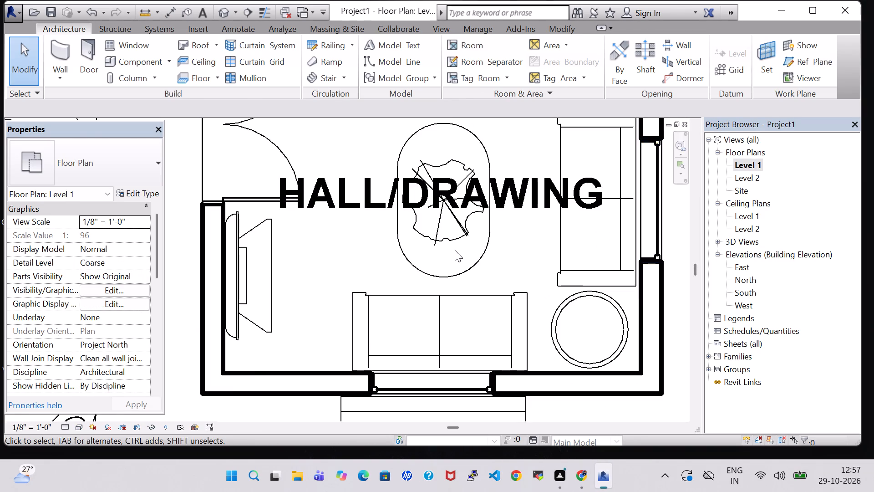
{"action": "scroll", "coordinate": [452, 251], "scroll_direction": "down", "scroll_amount": 9}
{"action": "middle_click_drag", "start_coordinate": [583, 198], "coordinate": [569, 260]}
{"action": "scroll", "coordinate": [569, 270], "scroll_direction": "down", "scroll_amount": 2}
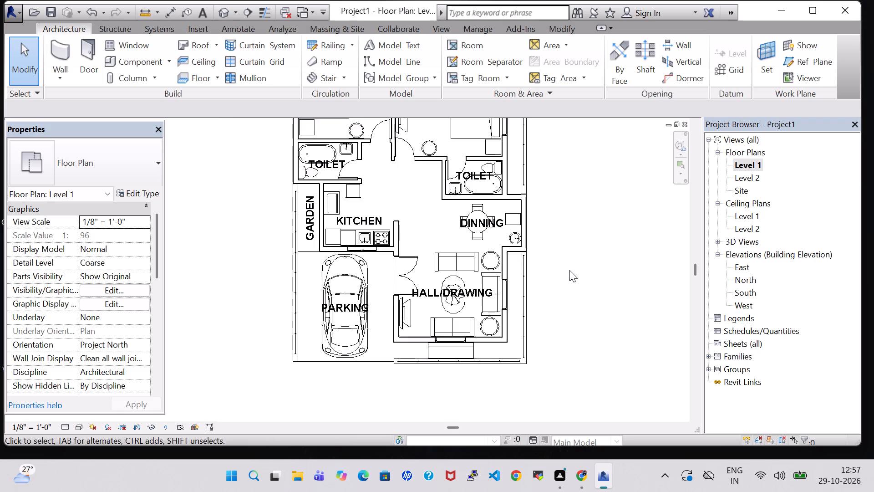
{"action": "middle_click", "coordinate": [575, 185]}
{"action": "middle_click_drag", "start_coordinate": [575, 185], "coordinate": [540, 230]}
{"action": "scroll", "coordinate": [305, 200], "scroll_direction": "up", "scroll_amount": 7}
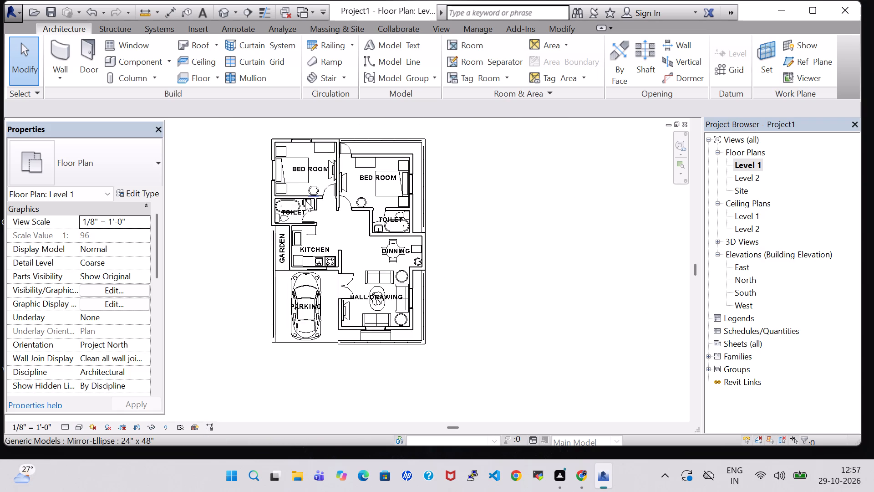
{"action": "scroll", "coordinate": [305, 200], "scroll_direction": "up", "scroll_amount": 3}
{"action": "scroll", "coordinate": [525, 215], "scroll_direction": "down", "scroll_amount": 1}
{"action": "middle_click_drag", "start_coordinate": [530, 207], "coordinate": [547, 219]}
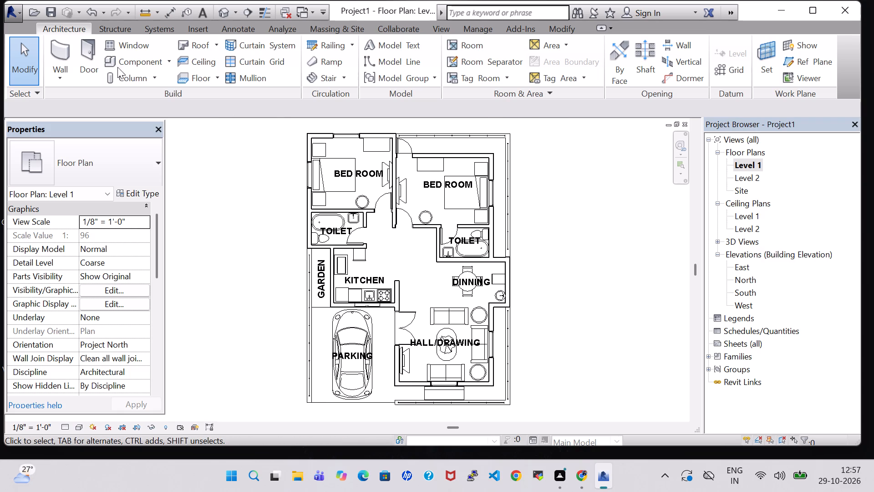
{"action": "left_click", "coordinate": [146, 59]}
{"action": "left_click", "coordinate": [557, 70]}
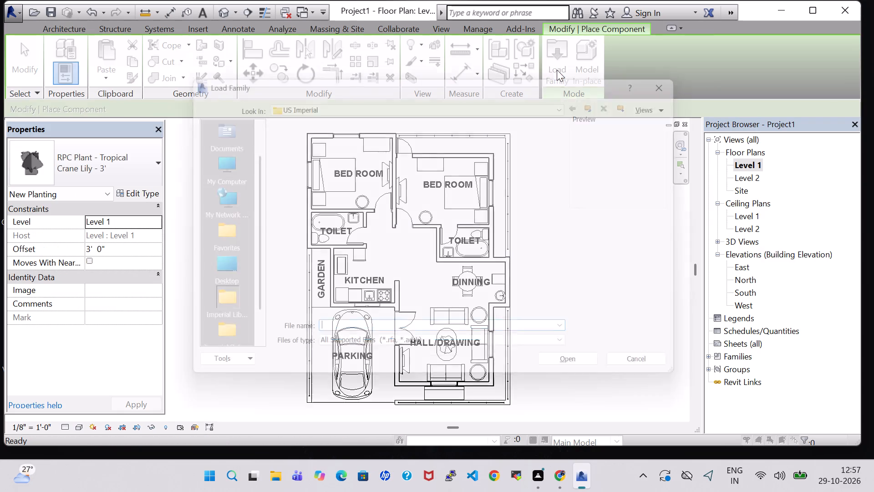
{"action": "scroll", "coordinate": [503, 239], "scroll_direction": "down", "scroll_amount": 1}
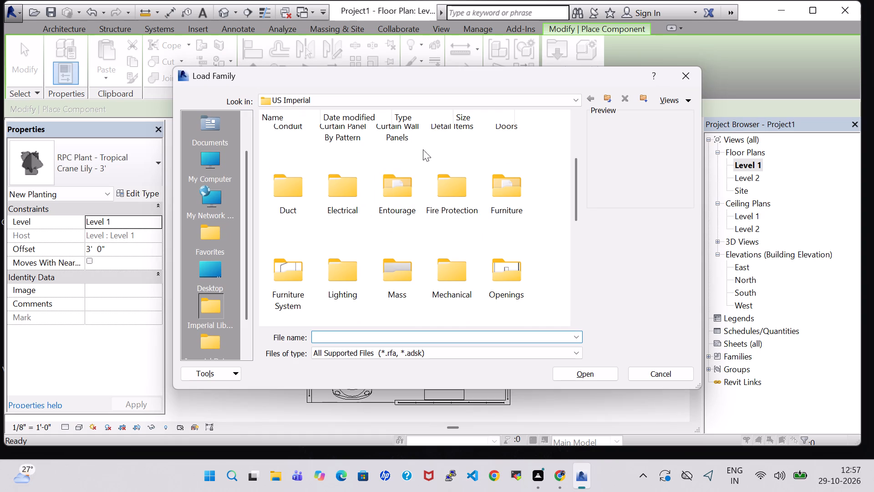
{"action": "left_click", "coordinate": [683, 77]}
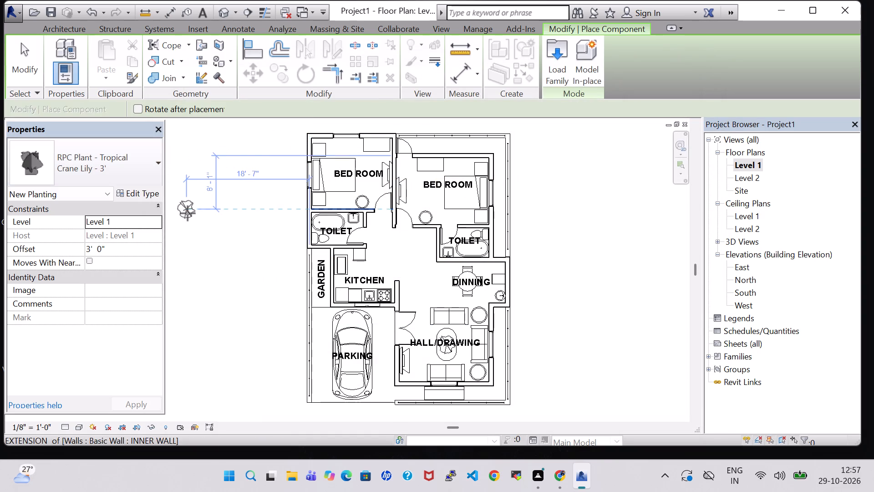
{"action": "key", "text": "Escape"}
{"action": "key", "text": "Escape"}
Place an RPC Plant - Tropical Agave - 1.5' with a 2' 6" offset on the round table in the HALL/DRAWING room's south-east corner.
{"action": "left_click", "coordinate": [138, 65]}
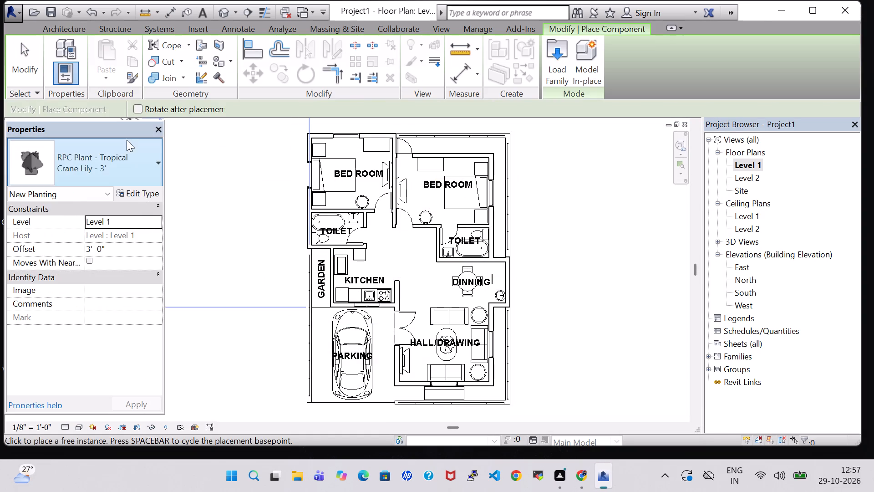
{"action": "left_click", "coordinate": [127, 148]}
{"action": "left_click", "coordinate": [99, 291]}
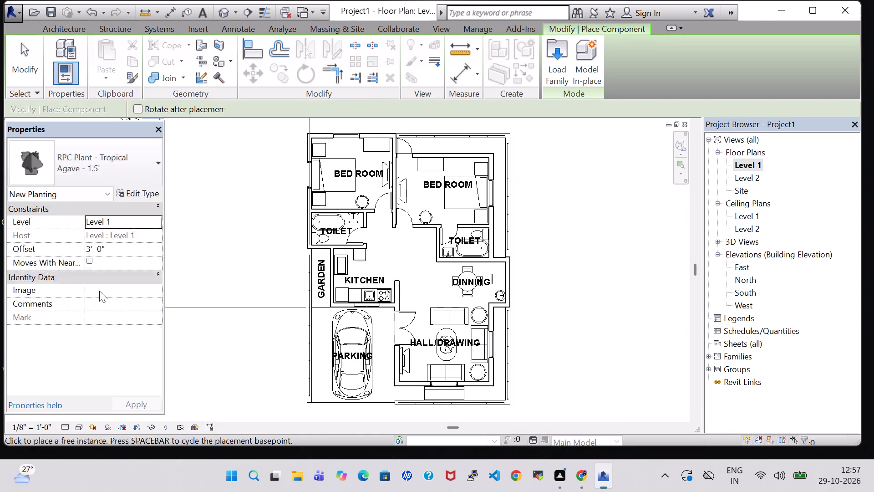
{"action": "scroll", "coordinate": [475, 397], "scroll_direction": "up", "scroll_amount": 10}
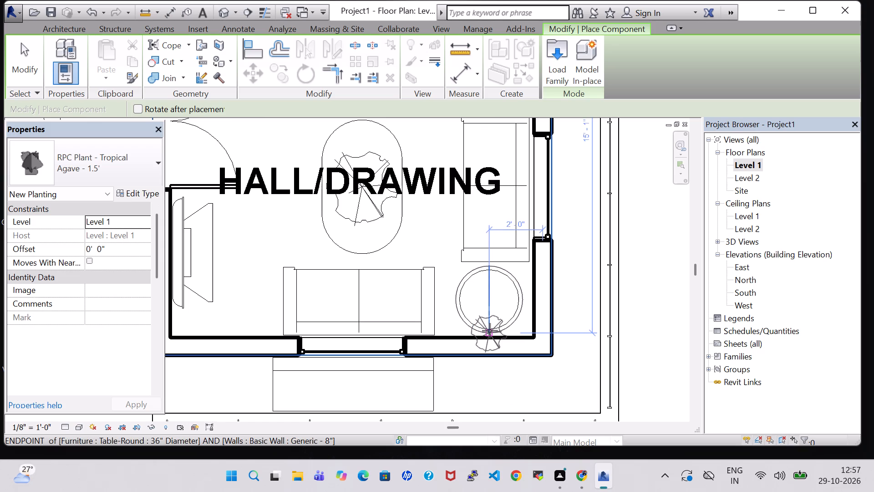
{"action": "left_click", "coordinate": [91, 245]}
{"action": "key", "text": "BackSpace"}
{"action": "key", "text": "2"}
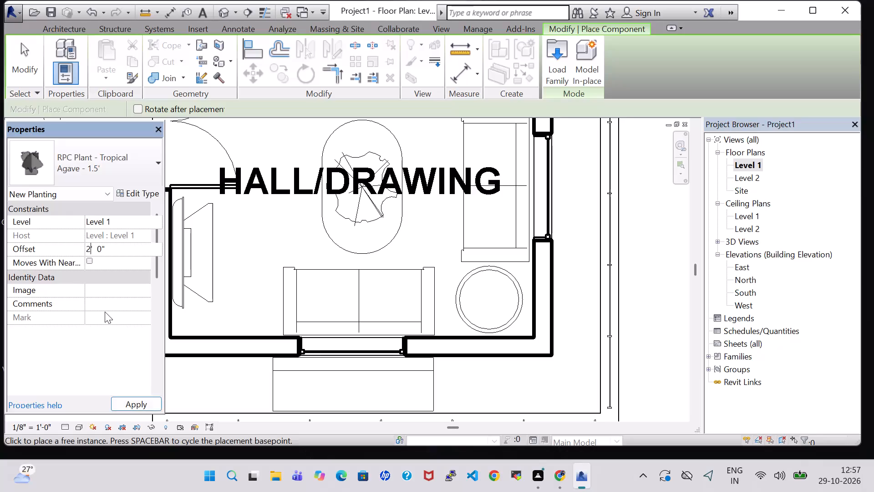
{"action": "left_click", "coordinate": [101, 249]}
{"action": "key", "text": "BackSpace"}
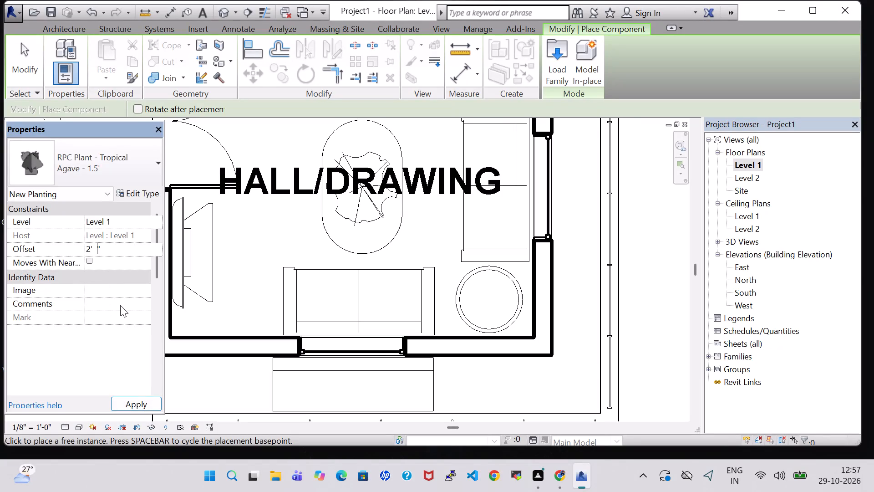
{"action": "key", "text": "6"}
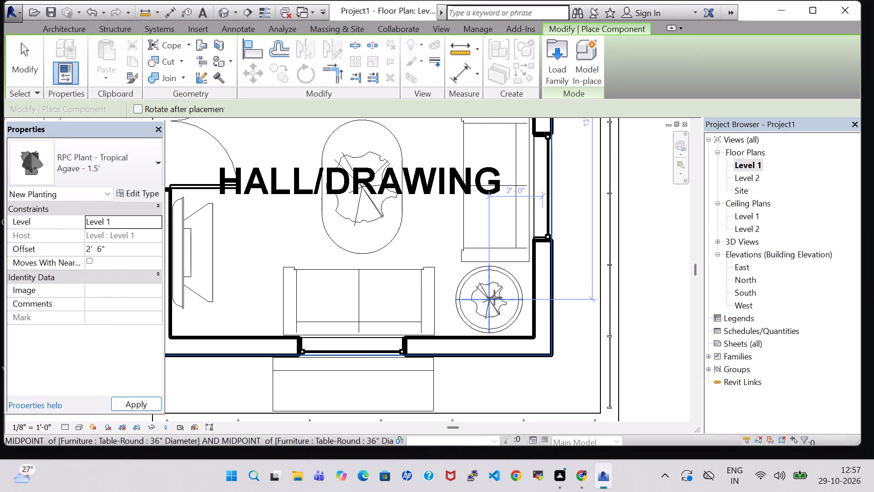
{"action": "left_click", "coordinate": [492, 299]}
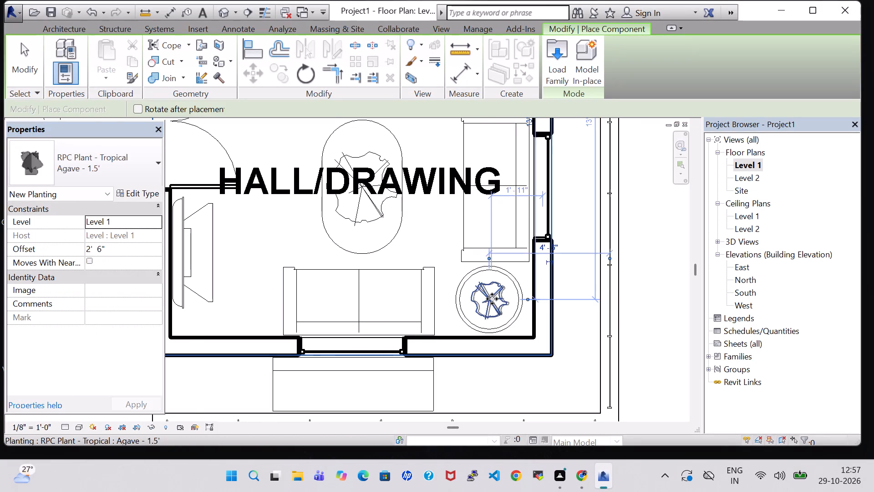
Place another Agave - 1.5' at 2' 6" offset on the east BED ROOM's night stand beside the toilet wall.
{"action": "scroll", "coordinate": [492, 299], "scroll_direction": "down", "scroll_amount": 4}
{"action": "middle_click_drag", "start_coordinate": [473, 259], "coordinate": [461, 327]}
{"action": "scroll", "coordinate": [461, 329], "scroll_direction": "down", "scroll_amount": 1}
{"action": "middle_click_drag", "start_coordinate": [396, 228], "coordinate": [406, 314]}
{"action": "scroll", "coordinate": [407, 316], "scroll_direction": "down", "scroll_amount": 2}
{"action": "middle_click_drag", "start_coordinate": [359, 234], "coordinate": [403, 300]}
{"action": "middle_click", "coordinate": [403, 300]}
{"action": "scroll", "coordinate": [403, 300], "scroll_direction": "up", "scroll_amount": 6}
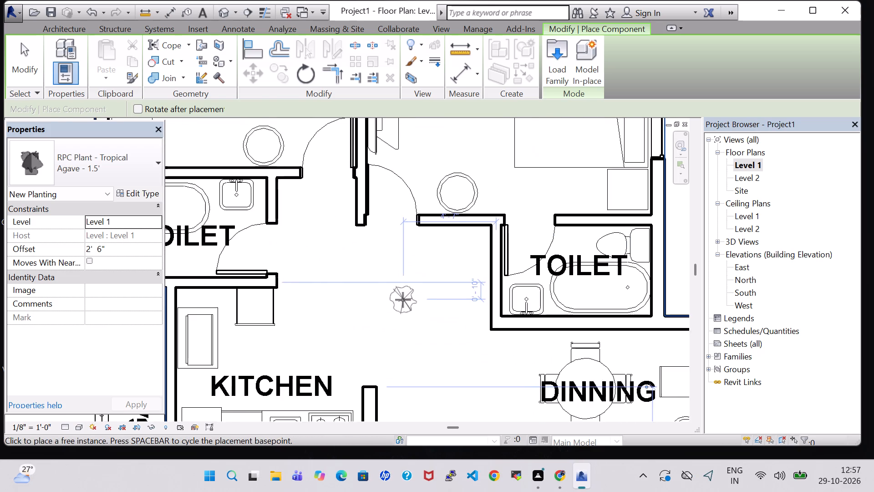
{"action": "middle_click_drag", "start_coordinate": [411, 294], "coordinate": [269, 341]}
{"action": "left_click", "coordinate": [525, 221]}
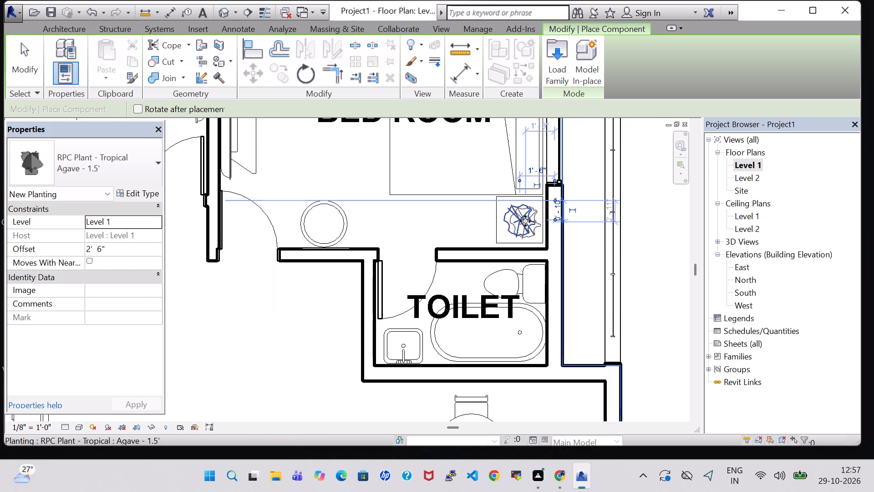
Place an Agave - 1.5' at 2' 6" offset on the north night stand of the west BED ROOM and end placement.
{"action": "middle_click", "coordinate": [449, 230]}
{"action": "scroll", "coordinate": [449, 230], "scroll_direction": "down", "scroll_amount": 4}
{"action": "middle_click_drag", "start_coordinate": [449, 230], "coordinate": [577, 314]}
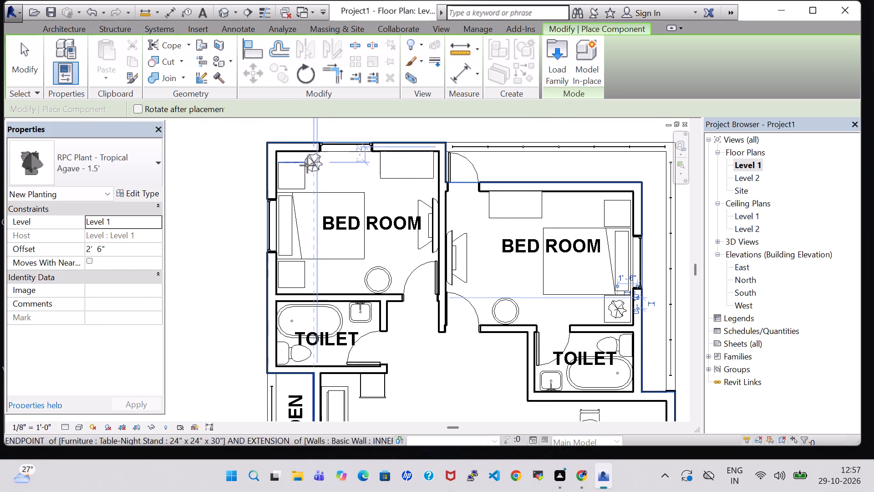
{"action": "left_click", "coordinate": [294, 173]}
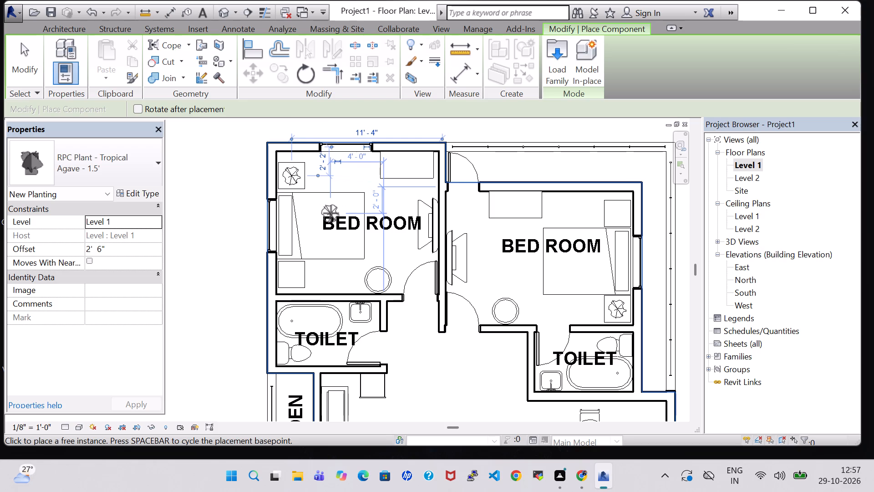
{"action": "key", "text": "Escape"}
{"action": "key", "text": "Escape"}
{"action": "key", "text": "Escape"}
{"action": "key", "text": "Escape"}
{"action": "key", "text": "Escape"}
Open the default 3D view and examine the plants on the hall tables and bedroom night stands, plus the whole furnished house.
{"action": "left_click", "coordinate": [220, 15]}
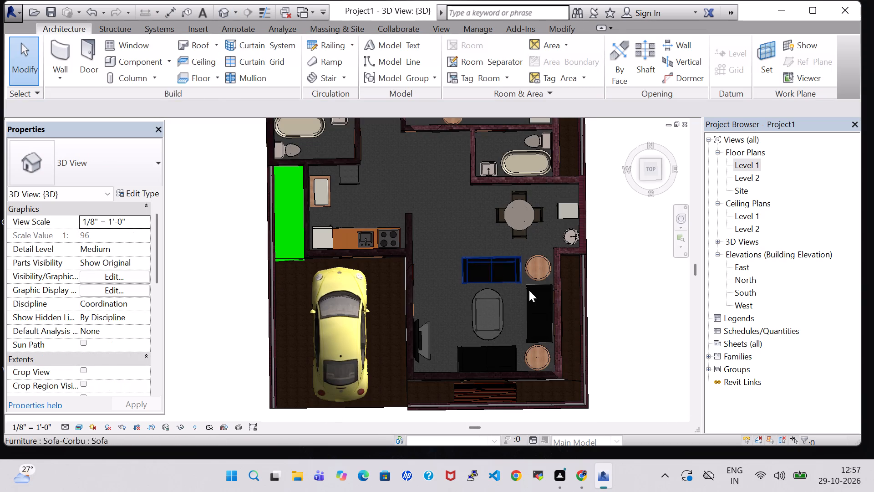
{"action": "middle_click_drag", "start_coordinate": [625, 376], "coordinate": [443, 323], "text": "shift"}
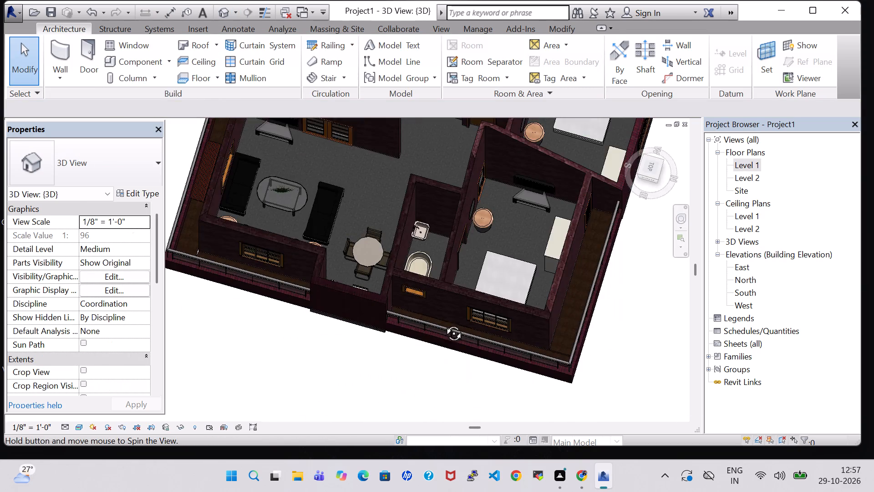
{"action": "scroll", "coordinate": [264, 209], "scroll_direction": "up", "scroll_amount": 5}
{"action": "scroll", "coordinate": [447, 216], "scroll_direction": "up", "scroll_amount": 1}
{"action": "middle_click_drag", "start_coordinate": [447, 216], "coordinate": [351, 230], "text": "shift"}
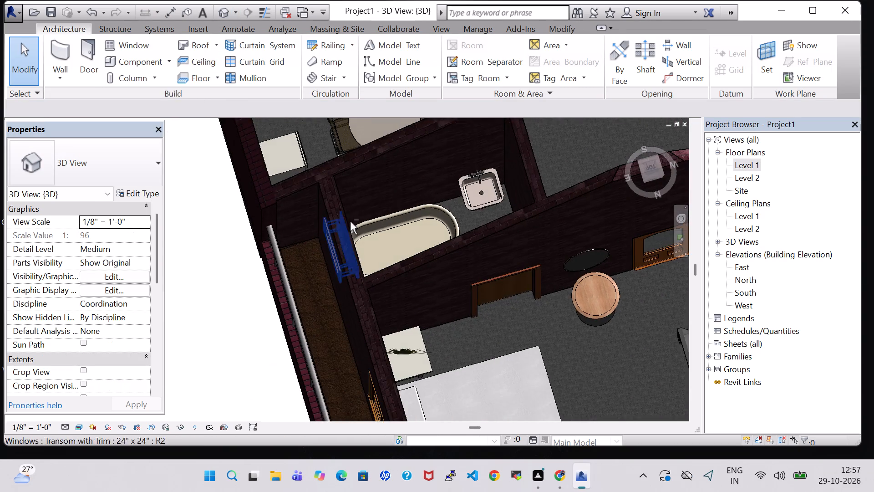
{"action": "middle_click_drag", "start_coordinate": [377, 182], "coordinate": [327, 420]}
{"action": "middle_click_drag", "start_coordinate": [480, 231], "coordinate": [419, 340]}
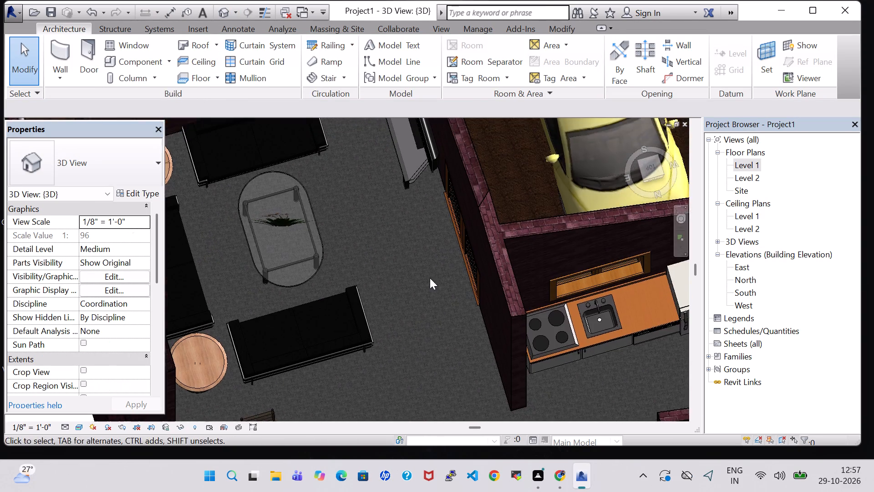
{"action": "middle_click_drag", "start_coordinate": [430, 278], "coordinate": [392, 235], "text": "shift"}
{"action": "scroll", "coordinate": [352, 157], "scroll_direction": "up", "scroll_amount": 4}
{"action": "middle_click_drag", "start_coordinate": [334, 170], "coordinate": [331, 95], "text": "shift"}
{"action": "middle_click_drag", "start_coordinate": [320, 171], "coordinate": [318, 140], "text": "shift"}
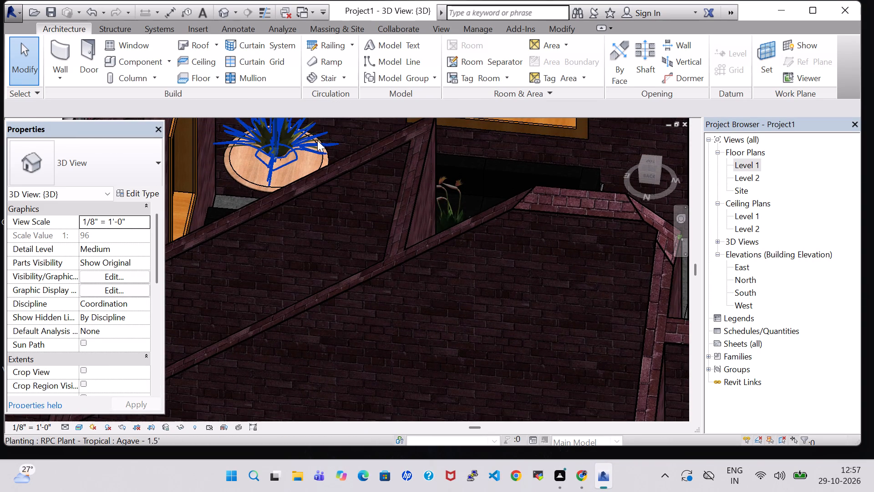
{"action": "middle_click_drag", "start_coordinate": [356, 215], "coordinate": [485, 338], "text": "shift"}
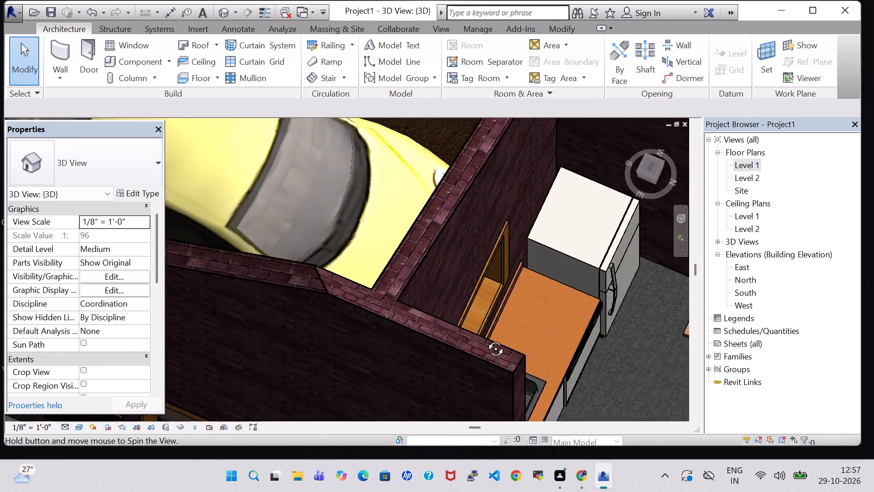
{"action": "middle_click_drag", "start_coordinate": [485, 338], "coordinate": [499, 341], "text": "shift"}
{"action": "middle_click_drag", "start_coordinate": [591, 345], "coordinate": [261, 174]}
{"action": "scroll", "coordinate": [597, 298], "scroll_direction": "down", "scroll_amount": 5}
{"action": "middle_click_drag", "start_coordinate": [633, 282], "coordinate": [284, 283]}
{"action": "middle_click_drag", "start_coordinate": [572, 282], "coordinate": [578, 200]}
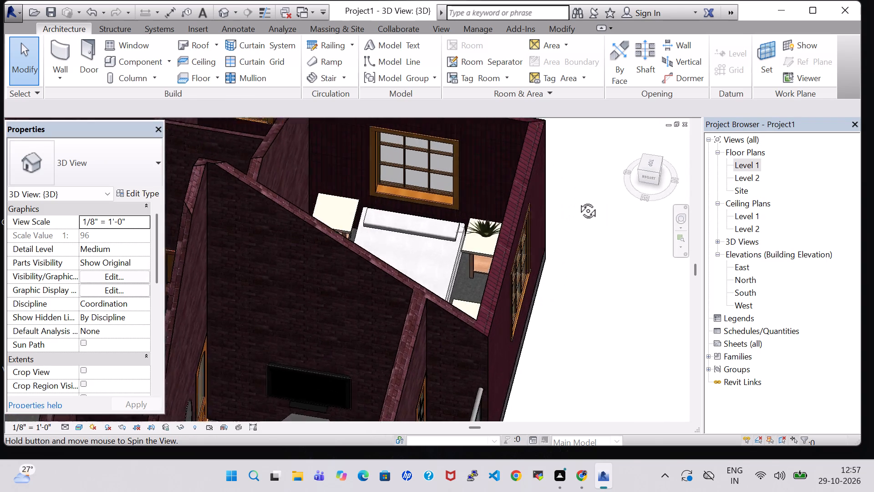
{"action": "middle_click_drag", "start_coordinate": [578, 200], "coordinate": [579, 164]}
{"action": "middle_click_drag", "start_coordinate": [572, 251], "coordinate": [592, 372]}
{"action": "middle_click_drag", "start_coordinate": [566, 357], "coordinate": [462, 369]}
{"action": "middle_click_drag", "start_coordinate": [462, 369], "coordinate": [483, 303]}
{"action": "scroll", "coordinate": [499, 277], "scroll_direction": "down", "scroll_amount": 4}
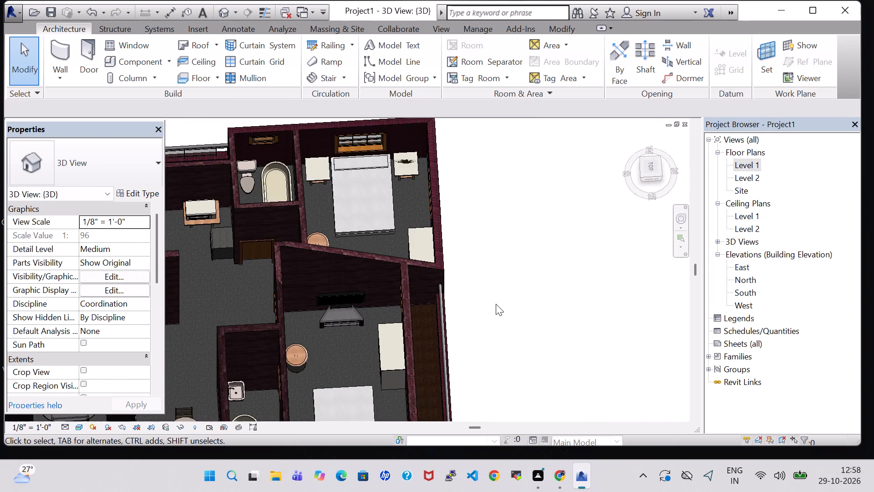
{"action": "middle_click_drag", "start_coordinate": [496, 304], "coordinate": [421, 291], "text": "shift"}
{"action": "middle_click_drag", "start_coordinate": [291, 380], "coordinate": [425, 234]}
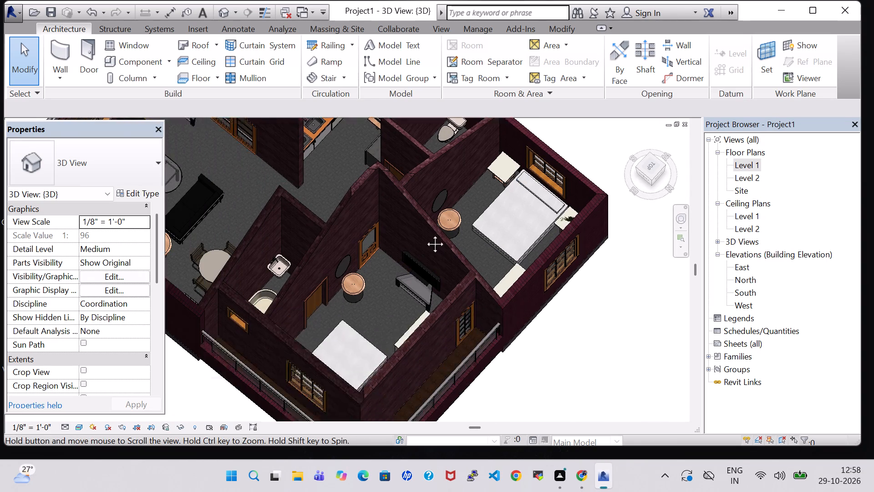
{"action": "middle_click_drag", "start_coordinate": [425, 234], "coordinate": [434, 226]}
{"action": "middle_click_drag", "start_coordinate": [515, 387], "coordinate": [375, 308], "text": "shift"}
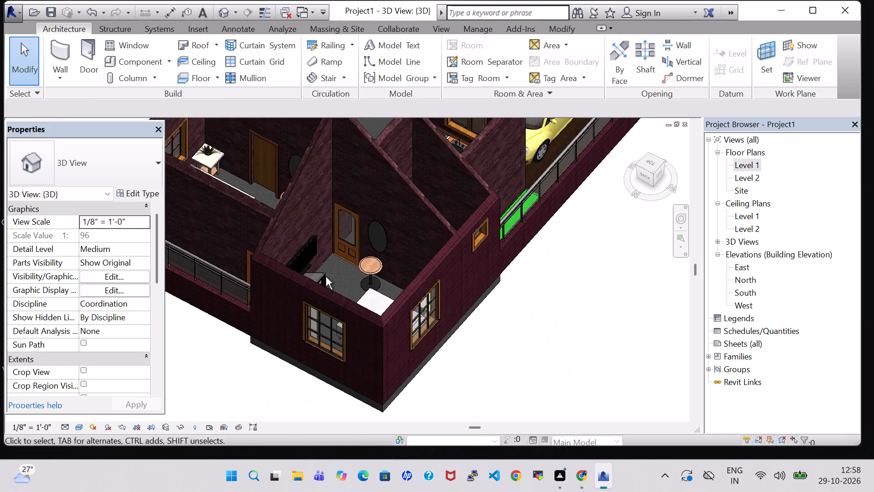
{"action": "scroll", "coordinate": [325, 277], "scroll_direction": "down", "scroll_amount": 2, "text": "shift"}
{"action": "scroll", "coordinate": [340, 283], "scroll_direction": "down", "scroll_amount": 4}
{"action": "middle_click_drag", "start_coordinate": [537, 282], "coordinate": [421, 337], "text": "shift"}
{"action": "middle_click_drag", "start_coordinate": [499, 282], "coordinate": [518, 287], "text": "shift"}
{"action": "middle_click", "coordinate": [525, 189], "text": "shift"}
{"action": "middle_click_drag", "start_coordinate": [525, 189], "coordinate": [531, 231], "text": "shift"}
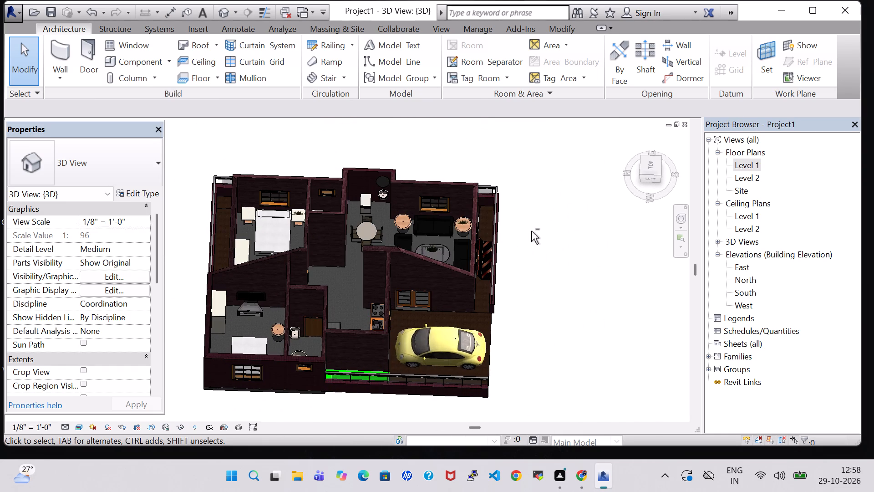
{"action": "middle_click_drag", "start_coordinate": [531, 231], "coordinate": [532, 247], "text": "shift"}
Return to the Level 1 floor plan and load the RPC Shrub family from the US Imperial Planting folder for component placement.
{"action": "double_click", "coordinate": [739, 164]}
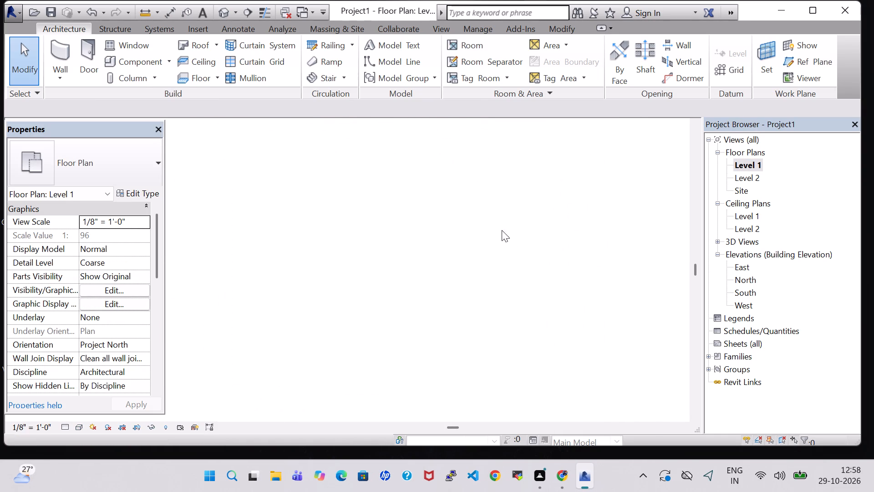
{"action": "scroll", "coordinate": [453, 256], "scroll_direction": "down", "scroll_amount": 5}
{"action": "middle_click_drag", "start_coordinate": [580, 285], "coordinate": [574, 222]}
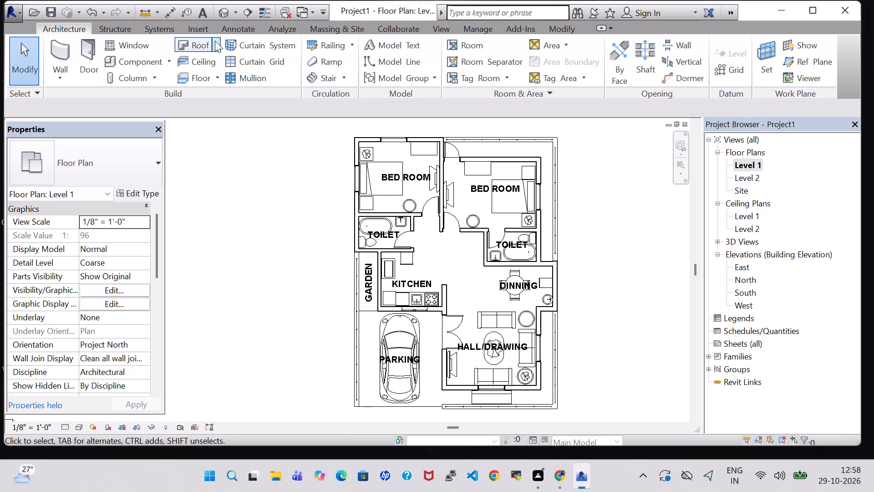
{"action": "left_click", "coordinate": [127, 60]}
{"action": "left_click", "coordinate": [551, 68]}
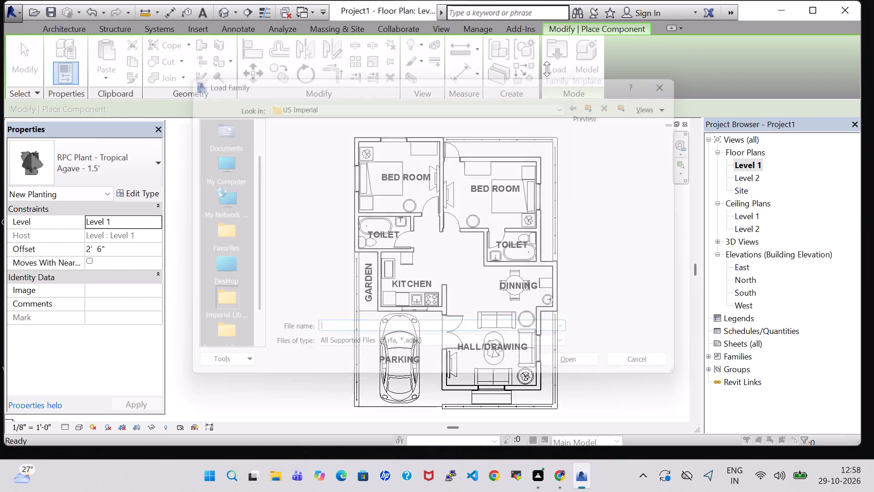
{"action": "scroll", "coordinate": [487, 168], "scroll_direction": "down", "scroll_amount": 1}
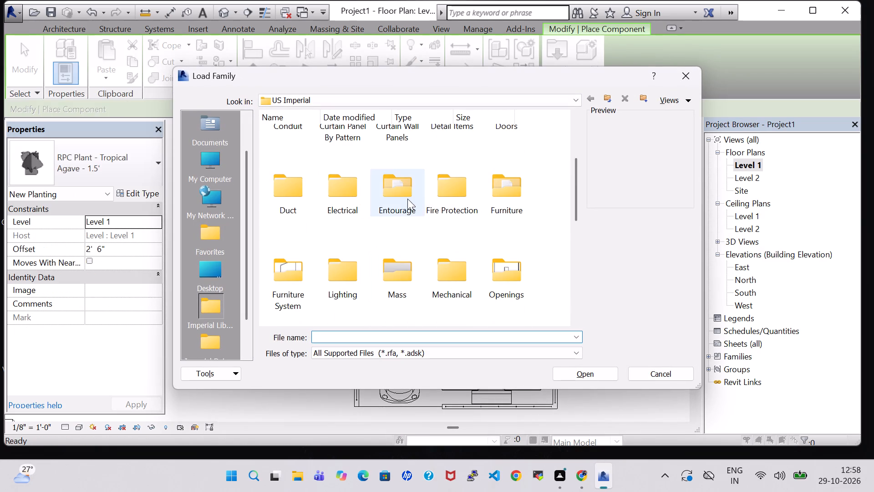
{"action": "scroll", "coordinate": [407, 199], "scroll_direction": "up", "scroll_amount": 1}
{"action": "scroll", "coordinate": [407, 199], "scroll_direction": "down", "scroll_amount": 3}
{"action": "scroll", "coordinate": [371, 202], "scroll_direction": "up", "scroll_amount": 1}
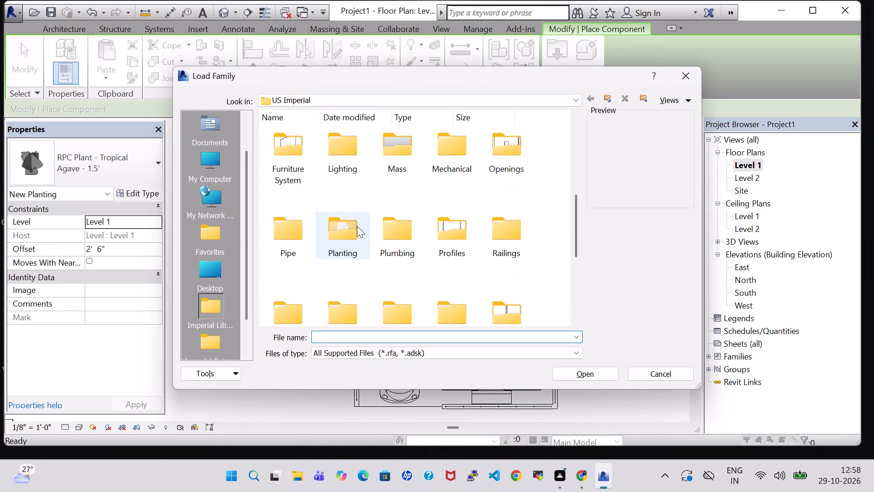
{"action": "double_click", "coordinate": [331, 231]}
{"action": "left_click", "coordinate": [338, 161]}
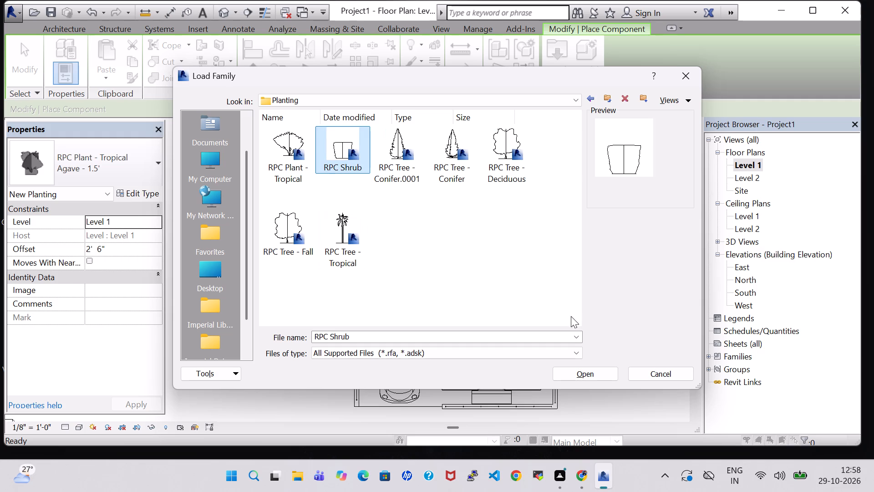
{"action": "left_click", "coordinate": [587, 370]}
Place three RPC Shrub Acacia 3'-6" plants in a line down the GARDEN strip, about 2' 5", 5' 0" and 6' 11" from its north wall.
{"action": "scroll", "coordinate": [359, 285], "scroll_direction": "up", "scroll_amount": 9}
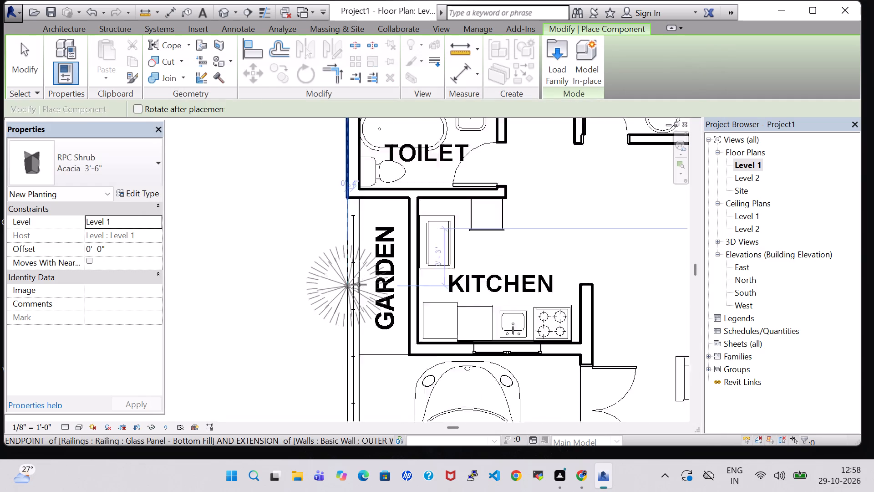
{"action": "scroll", "coordinate": [359, 285], "scroll_direction": "up", "scroll_amount": 2}
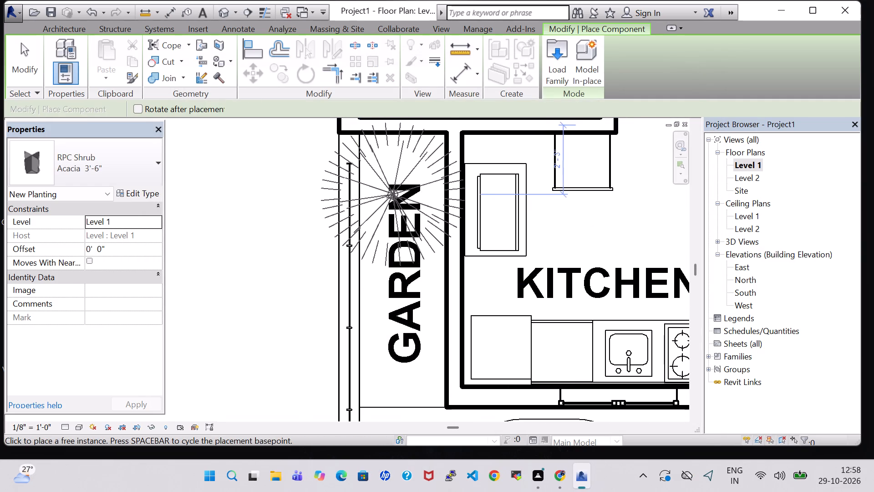
{"action": "left_click", "coordinate": [396, 200]}
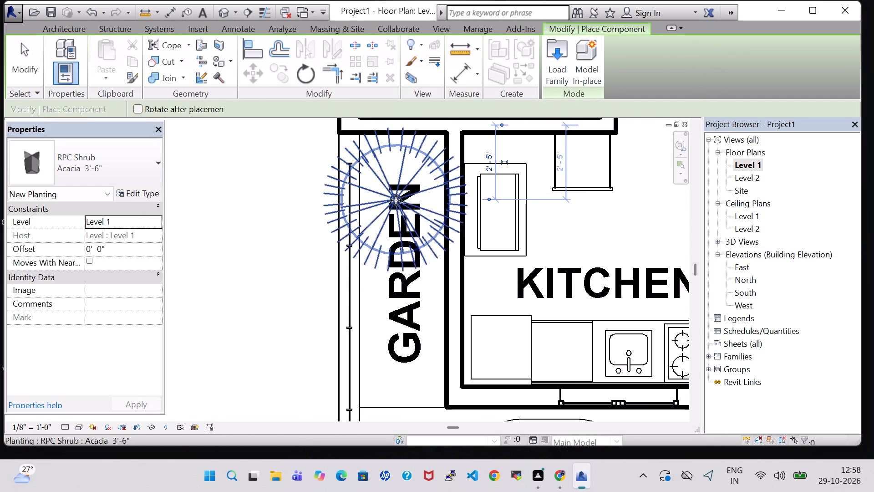
{"action": "left_click", "coordinate": [396, 280]}
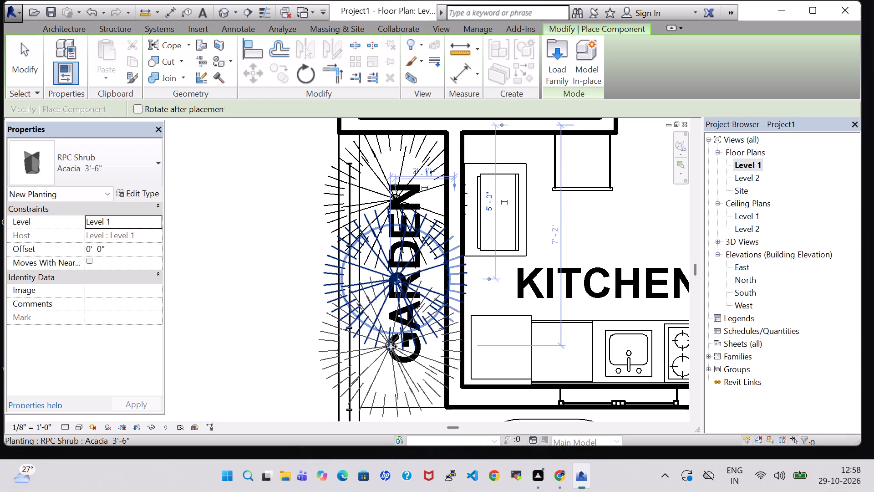
{"action": "left_click", "coordinate": [391, 338]}
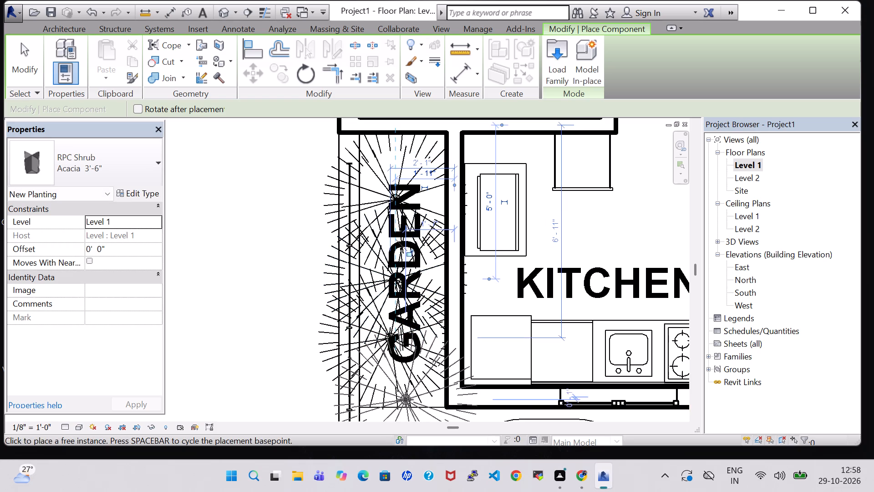
{"action": "key", "text": "Escape"}
{"action": "key", "text": "Escape"}
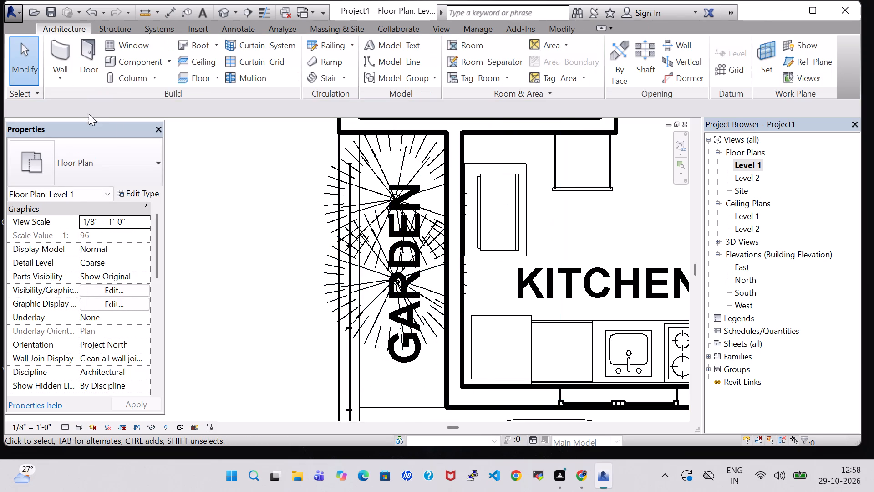
{"action": "left_click", "coordinate": [132, 67]}
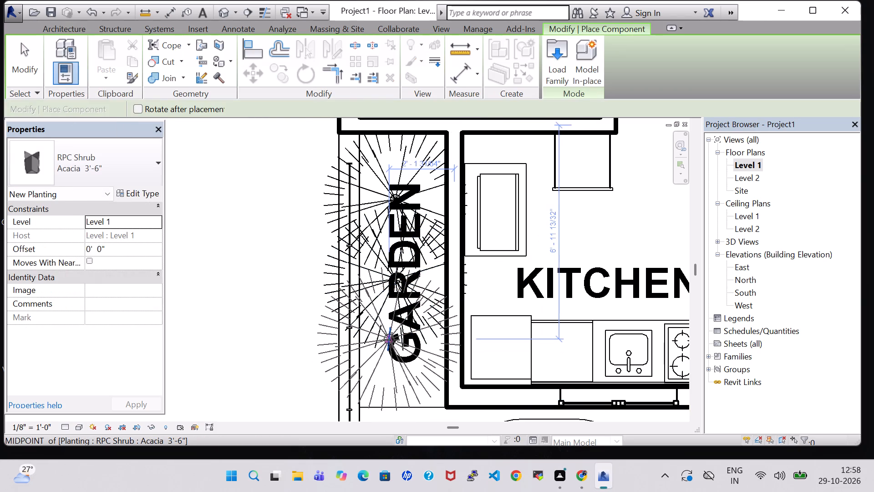
{"action": "left_click", "coordinate": [392, 340]}
{"action": "key", "text": "Escape"}
{"action": "key", "text": "Escape"}
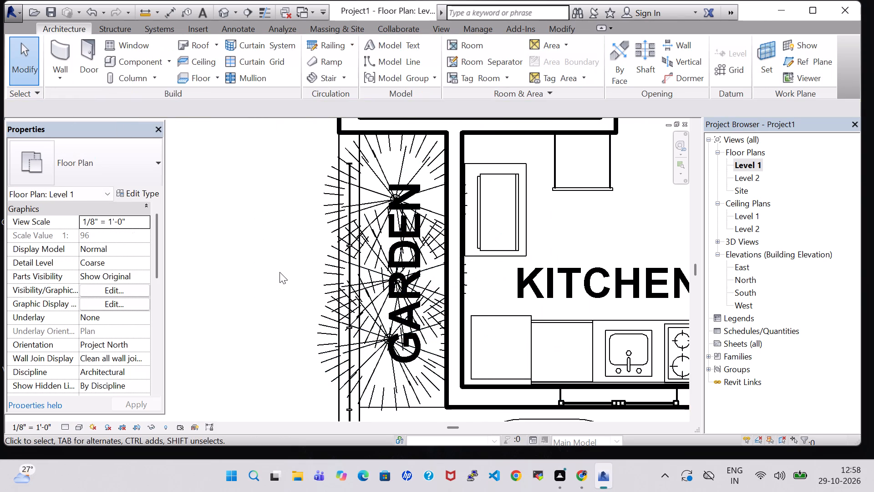
{"action": "key", "text": "Escape"}
Review the type parameters of the northernmost Acacia shrub in the GARDEN without changing them.
{"action": "left_click", "coordinate": [406, 147]}
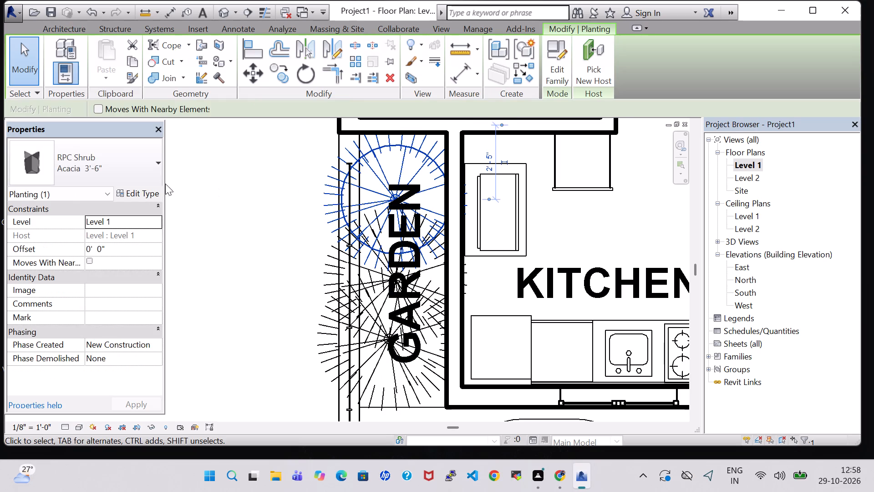
{"action": "left_click", "coordinate": [134, 197]}
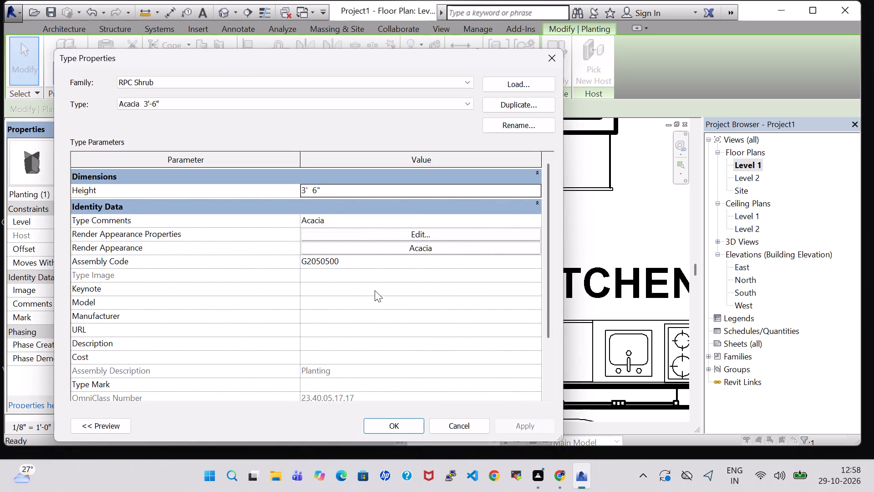
{"action": "scroll", "coordinate": [334, 221], "scroll_direction": "down", "scroll_amount": 2}
{"action": "scroll", "coordinate": [372, 272], "scroll_direction": "down", "scroll_amount": 3}
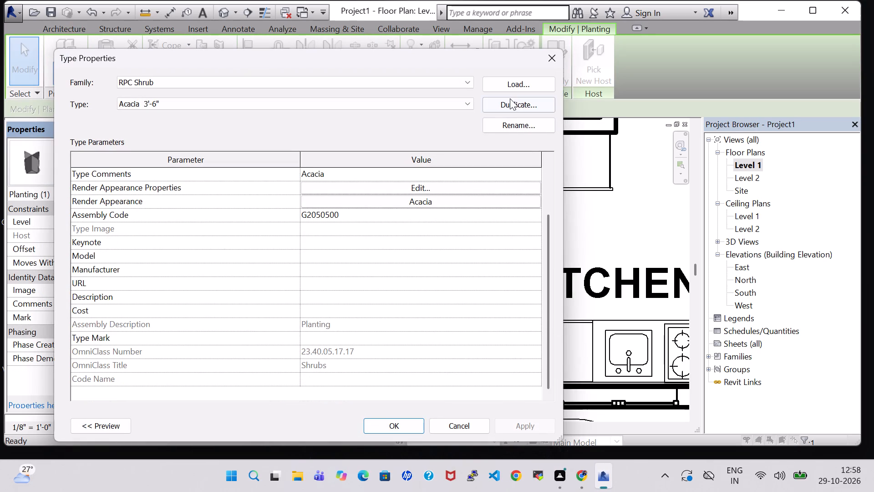
{"action": "left_click", "coordinate": [554, 55]}
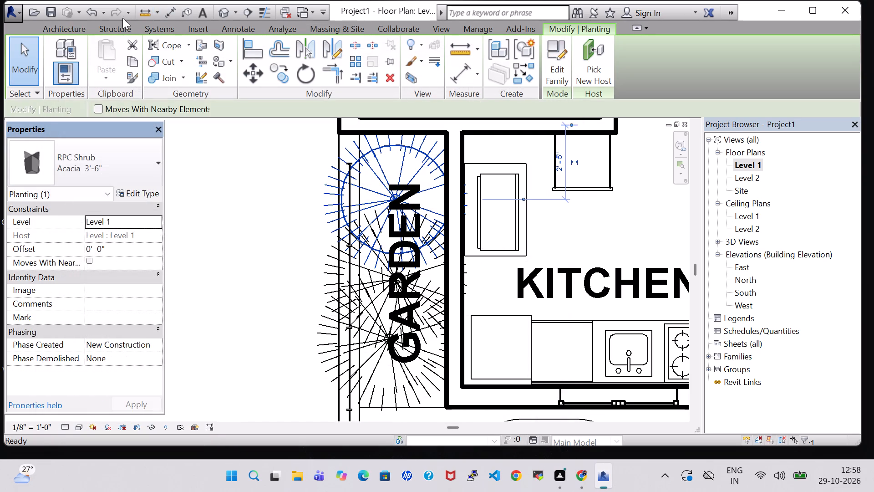
Open the default 3D view and examine the garden shrubs from several angles against the railing, kitchen wall and parked car.
{"action": "left_click", "coordinate": [221, 10]}
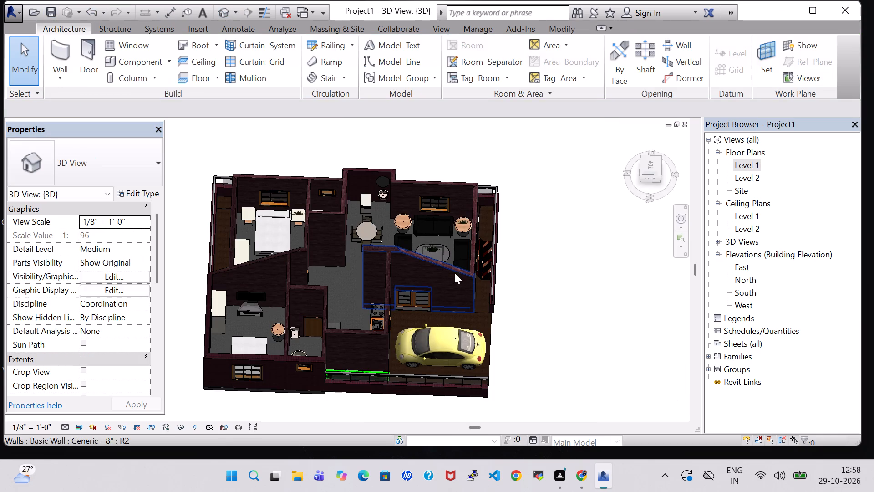
{"action": "middle_click_drag", "start_coordinate": [563, 291], "coordinate": [531, 334], "text": "shift"}
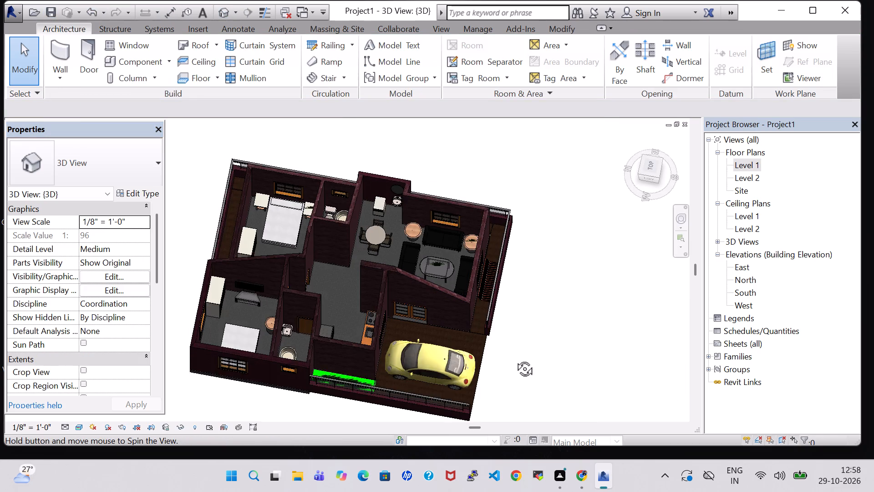
{"action": "middle_click_drag", "start_coordinate": [561, 279], "coordinate": [459, 257], "text": "shift"}
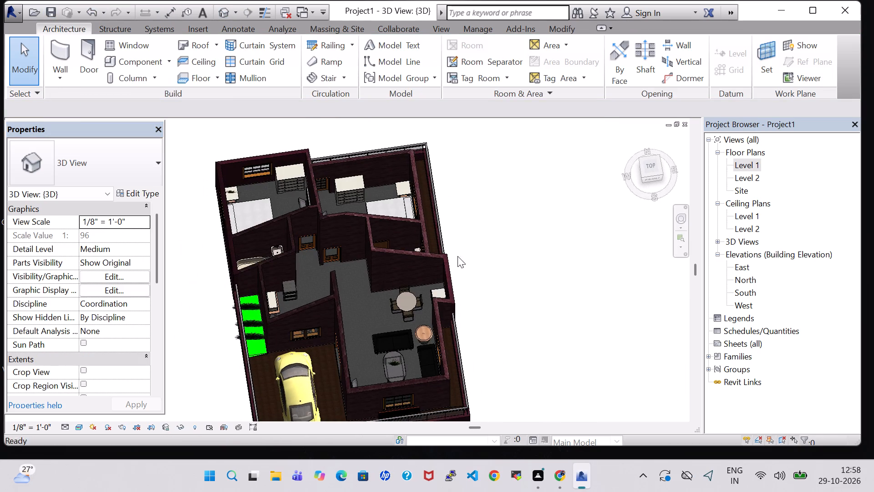
{"action": "scroll", "coordinate": [260, 298], "scroll_direction": "up", "scroll_amount": 5}
{"action": "middle_click", "coordinate": [184, 364], "text": "shift"}
{"action": "middle_click_drag", "start_coordinate": [184, 364], "coordinate": [209, 357], "text": "shift"}
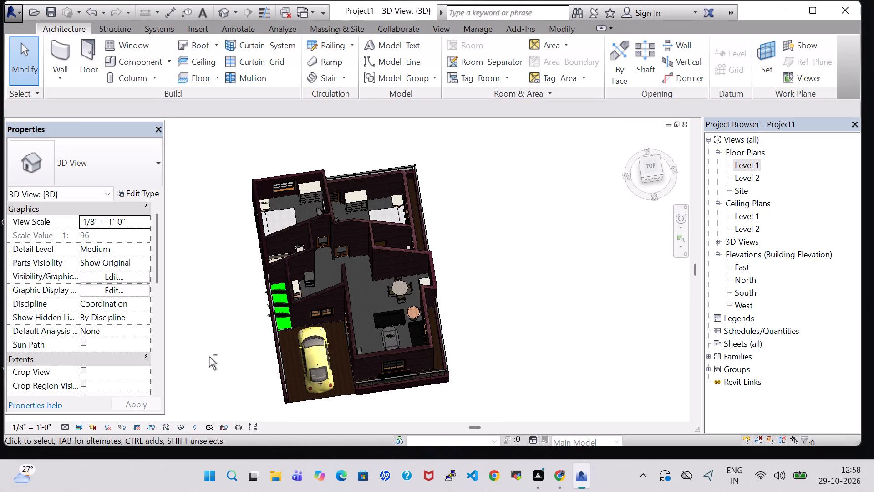
{"action": "middle_click_drag", "start_coordinate": [209, 357], "coordinate": [240, 331], "text": "shift"}
{"action": "scroll", "coordinate": [240, 331], "scroll_direction": "up", "scroll_amount": 11}
{"action": "middle_click_drag", "start_coordinate": [280, 327], "coordinate": [300, 296]}
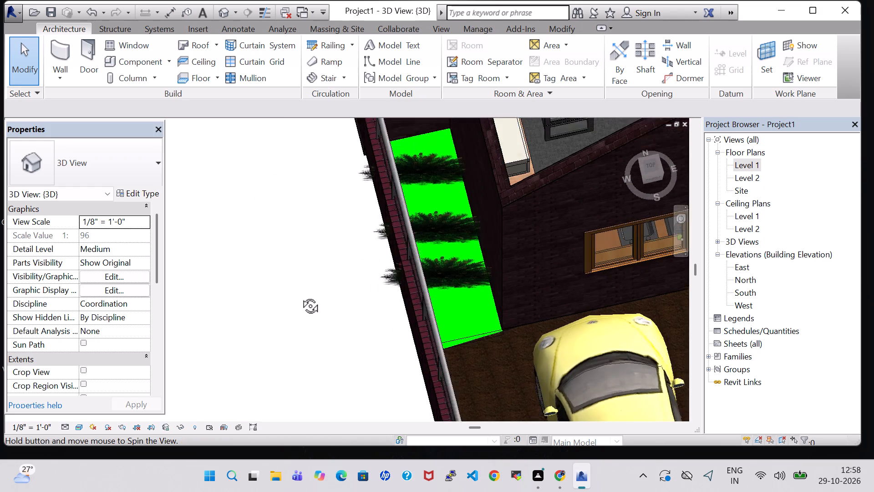
{"action": "middle_click_drag", "start_coordinate": [300, 296], "coordinate": [332, 231]}
{"action": "middle_click_drag", "start_coordinate": [451, 374], "coordinate": [402, 333], "text": "shift"}
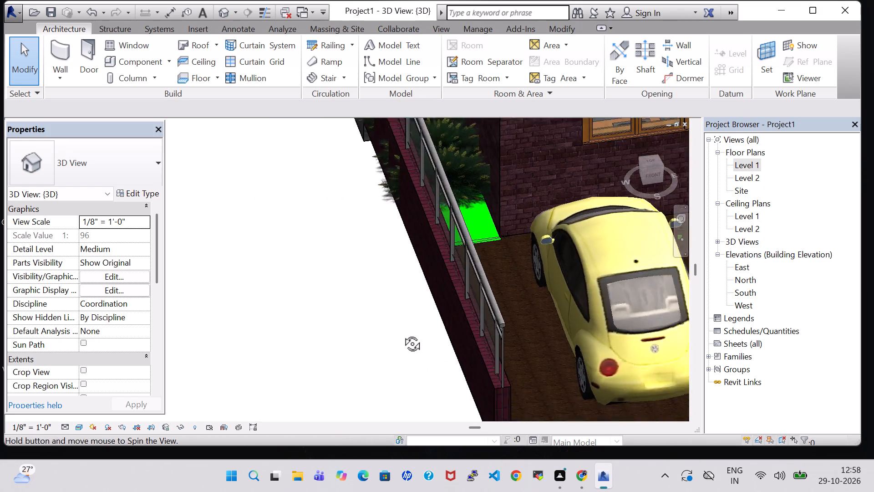
{"action": "middle_click_drag", "start_coordinate": [402, 333], "coordinate": [384, 333], "text": "shift"}
{"action": "middle_click_drag", "start_coordinate": [483, 157], "coordinate": [458, 190], "text": "shift"}
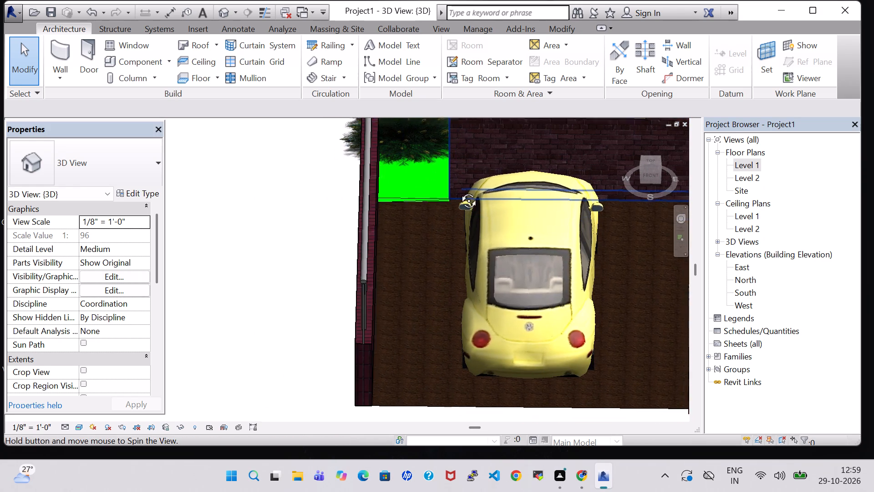
{"action": "middle_click_drag", "start_coordinate": [458, 190], "coordinate": [436, 353], "text": "shift"}
{"action": "middle_click_drag", "start_coordinate": [509, 238], "coordinate": [452, 411]}
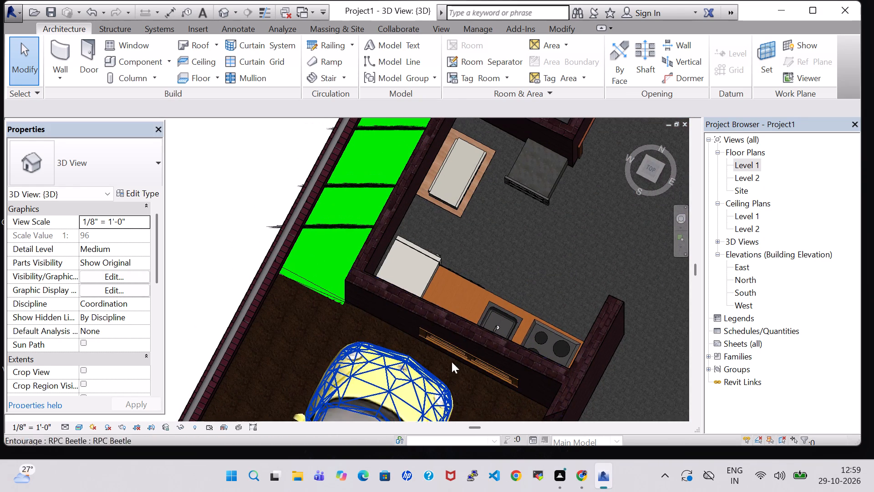
{"action": "middle_click_drag", "start_coordinate": [479, 249], "coordinate": [512, 232]}
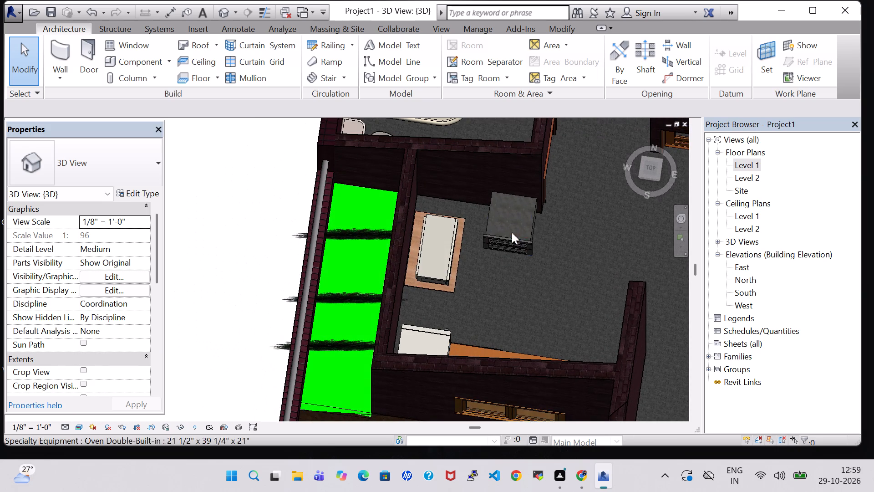
In the Level 1 floor plan, set the Acacia 3'-6" shrub type's height to 2' 6".
{"action": "double_click", "coordinate": [754, 161]}
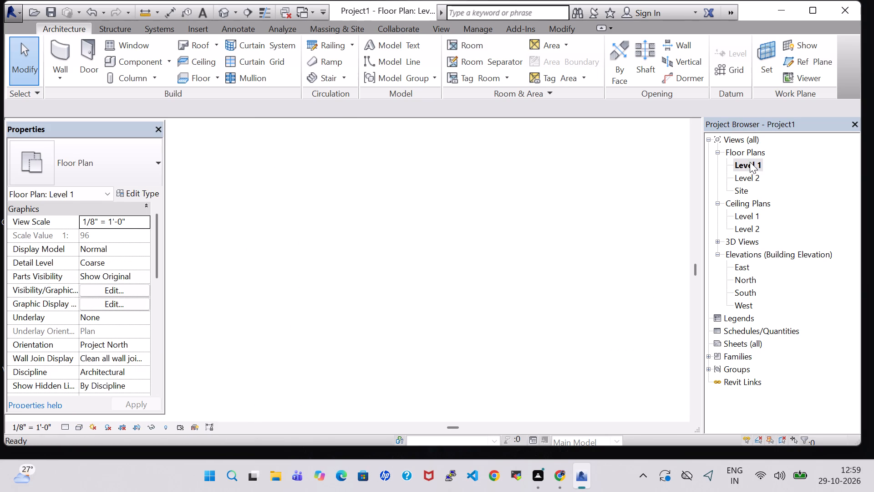
{"action": "scroll", "coordinate": [393, 229], "scroll_direction": "down", "scroll_amount": 1}
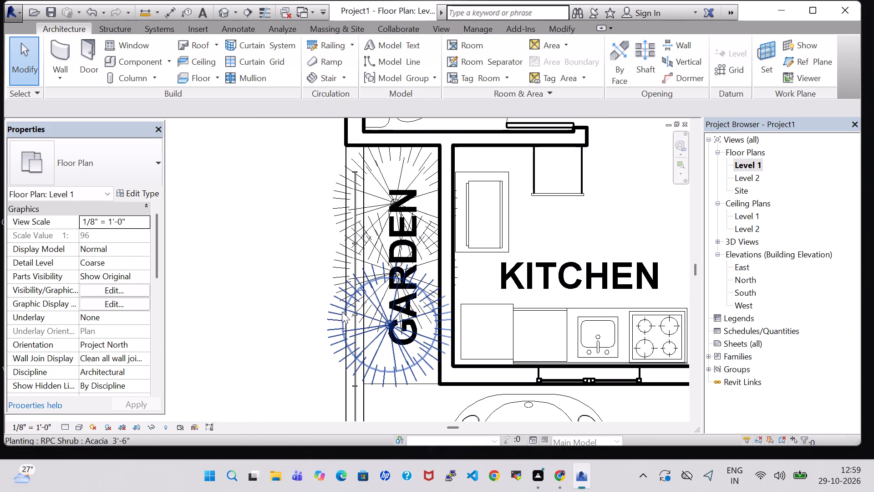
{"action": "left_click", "coordinate": [328, 319]}
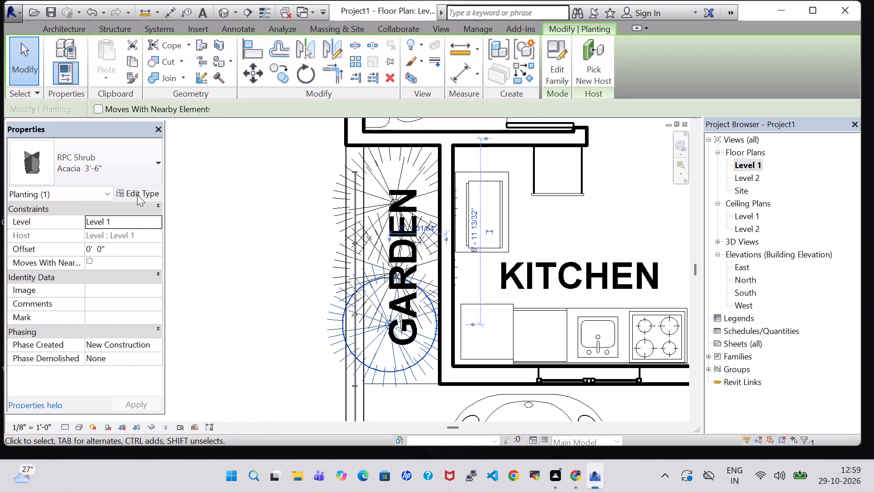
{"action": "left_click", "coordinate": [137, 195]}
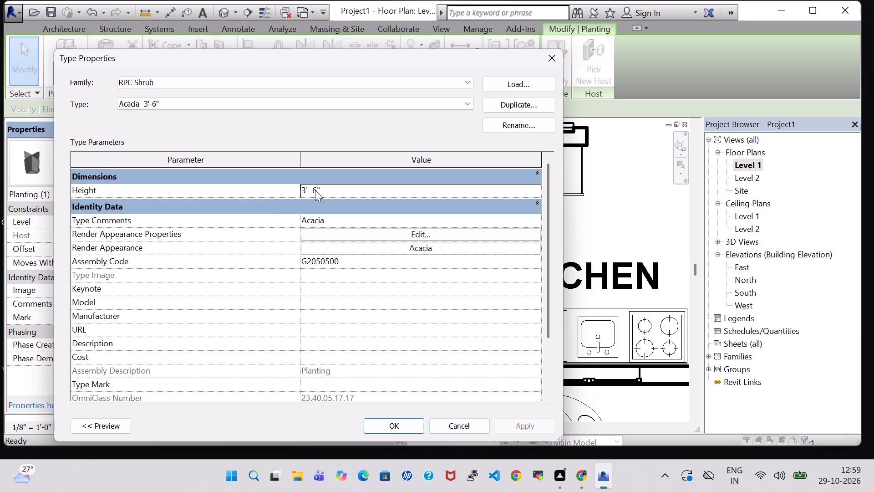
{"action": "left_click", "coordinate": [318, 190]}
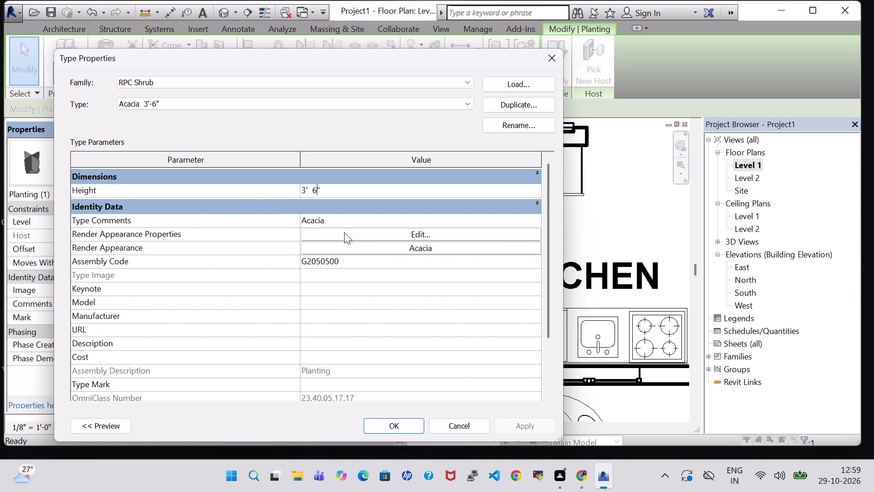
{"action": "left_click", "coordinate": [307, 194]}
{"action": "key", "text": "Left"}
{"action": "key", "text": "BackSpace"}
{"action": "key", "text": "2"}
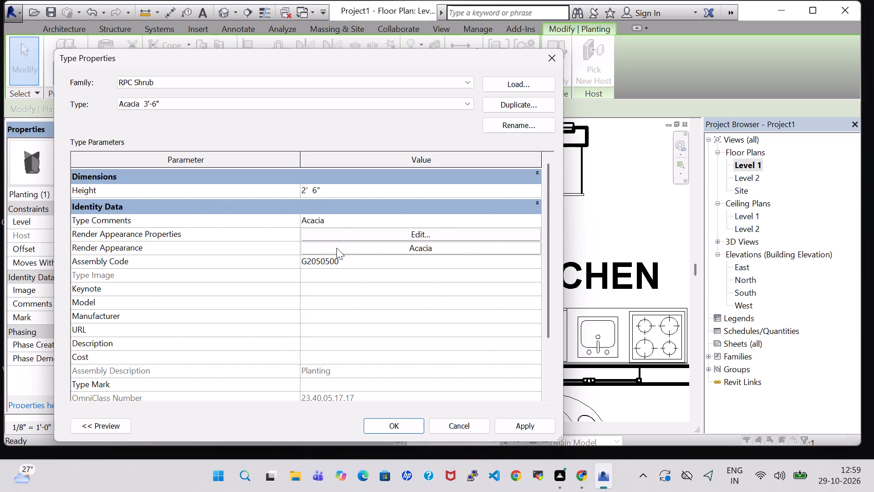
{"action": "left_click", "coordinate": [519, 423]}
{"action": "left_click", "coordinate": [411, 427]}
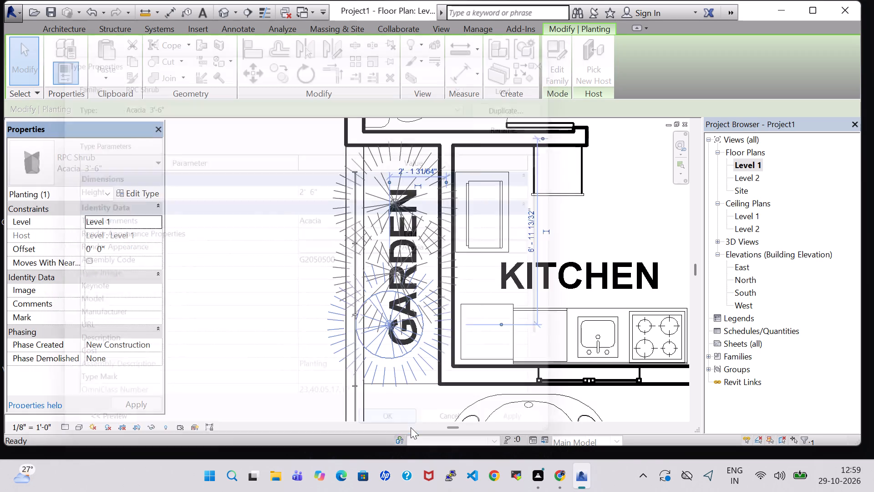
Set the Acacia 3'-6" shrub type's height to 3' 6", starting from the northernmost shrub in the GARDEN.
{"action": "left_click", "coordinate": [260, 327]}
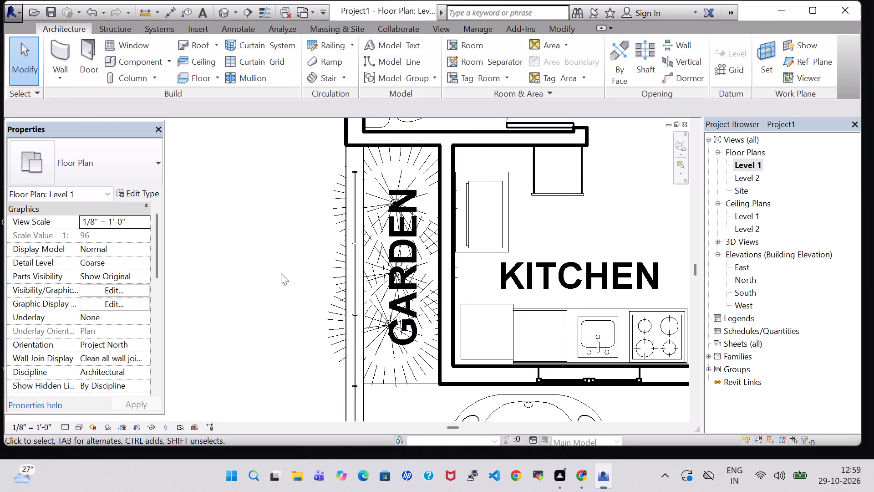
{"action": "left_click", "coordinate": [411, 166]}
{"action": "left_click", "coordinate": [135, 191]}
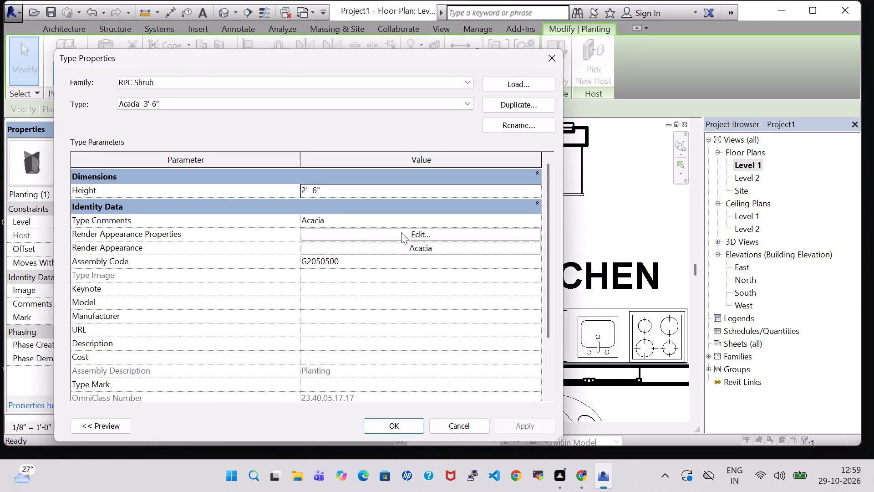
{"action": "left_click", "coordinate": [309, 192]}
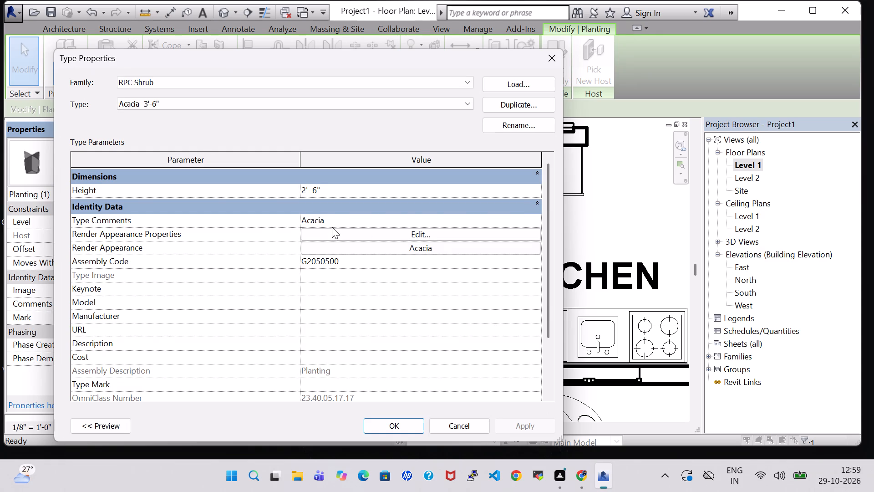
{"action": "key", "text": "Left"}
{"action": "key", "text": "BackSpace"}
{"action": "key", "text": "3"}
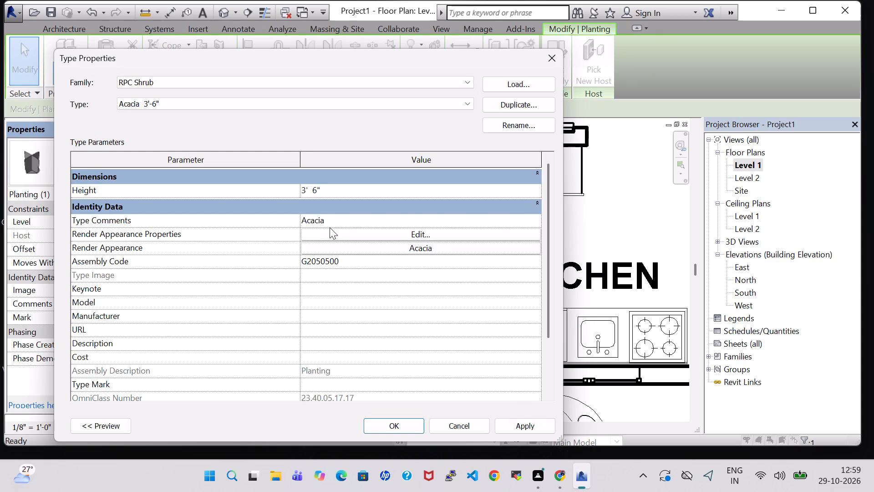
{"action": "left_click", "coordinate": [523, 421]}
{"action": "left_click", "coordinate": [407, 423]}
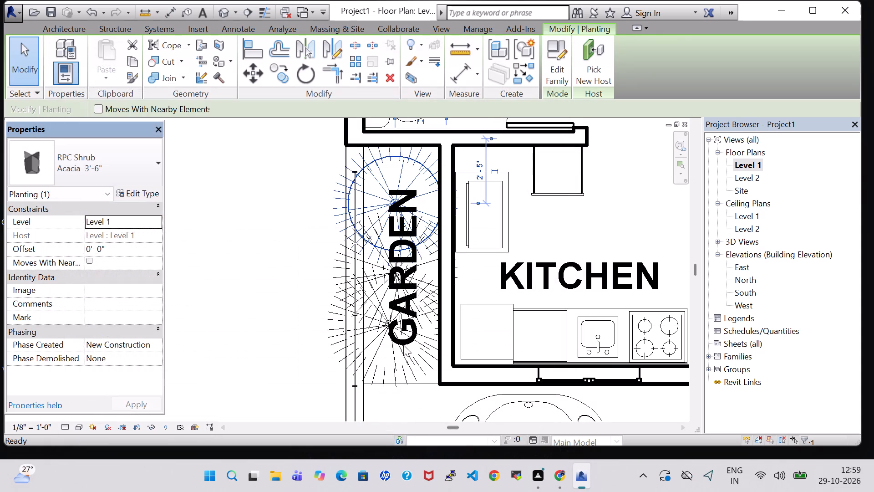
{"action": "left_click", "coordinate": [299, 332]}
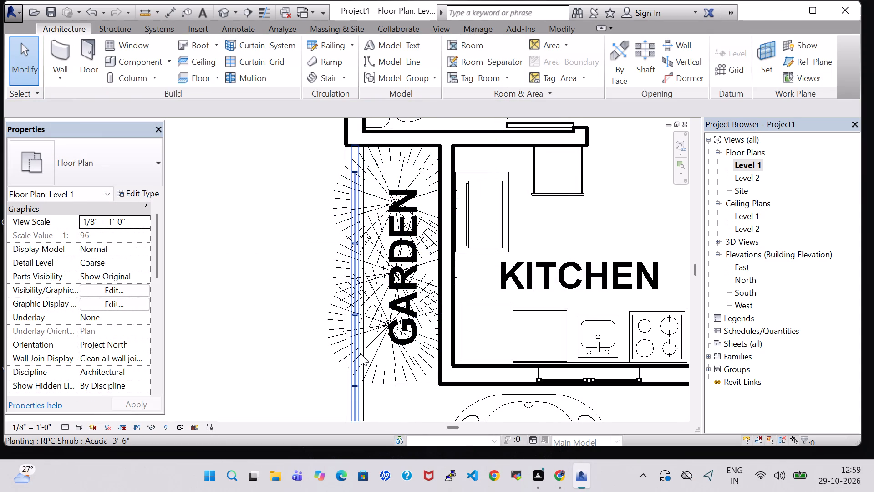
Delete the southernmost Acacia shrub from the GARDEN strip.
{"action": "left_click", "coordinate": [374, 355]}
{"action": "key", "text": "Delete"}
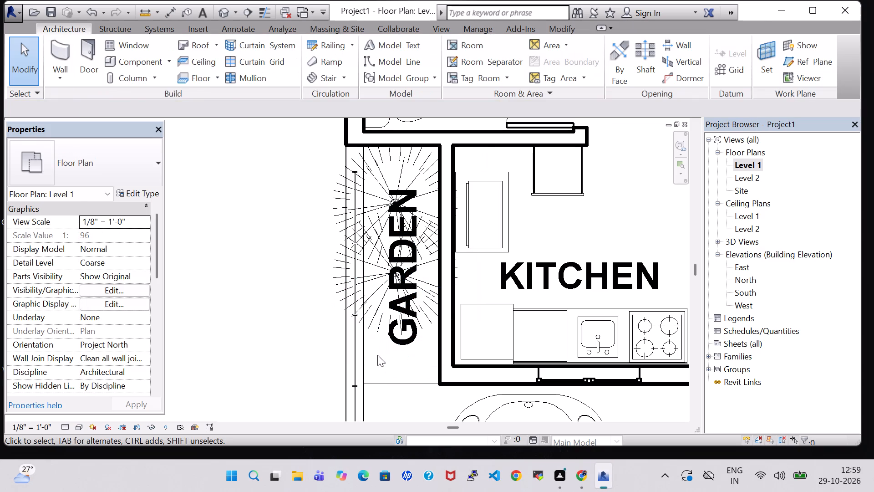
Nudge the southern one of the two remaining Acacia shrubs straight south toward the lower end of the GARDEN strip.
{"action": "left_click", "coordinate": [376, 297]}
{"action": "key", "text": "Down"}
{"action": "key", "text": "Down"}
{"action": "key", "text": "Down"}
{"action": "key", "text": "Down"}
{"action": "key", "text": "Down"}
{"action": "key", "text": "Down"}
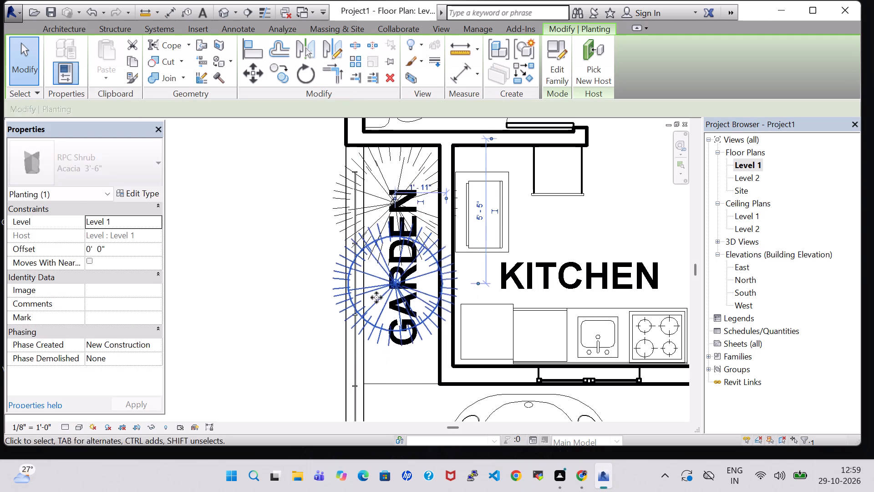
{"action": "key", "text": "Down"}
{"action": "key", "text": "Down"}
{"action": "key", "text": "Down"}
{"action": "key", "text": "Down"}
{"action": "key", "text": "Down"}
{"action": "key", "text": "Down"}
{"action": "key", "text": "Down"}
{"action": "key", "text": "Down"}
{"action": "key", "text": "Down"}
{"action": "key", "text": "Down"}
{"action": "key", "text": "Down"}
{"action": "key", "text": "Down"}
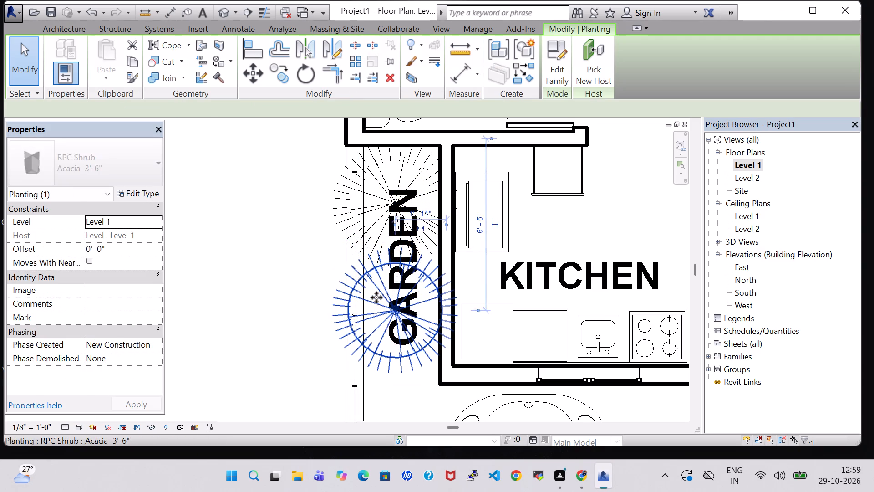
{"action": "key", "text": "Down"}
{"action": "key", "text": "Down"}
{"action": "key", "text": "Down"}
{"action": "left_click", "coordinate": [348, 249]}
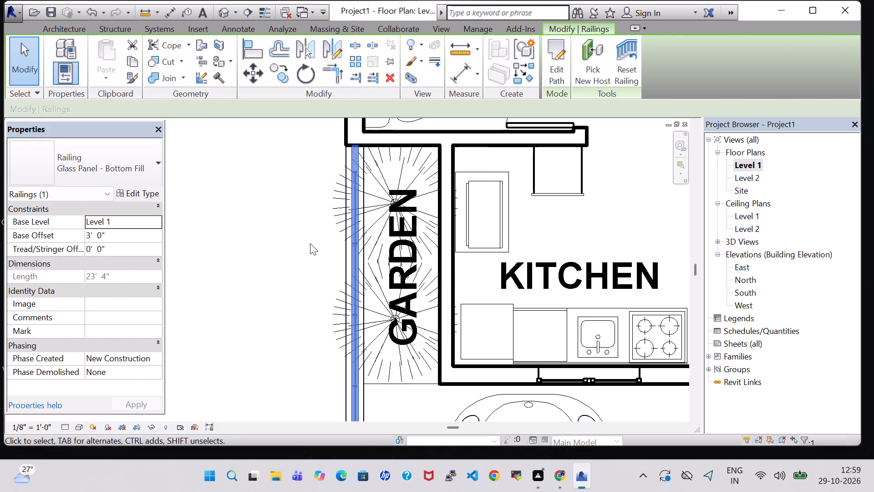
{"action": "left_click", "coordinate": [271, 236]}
In the default 3D view, delete the two remaining Acacia shrubs from the green garden strip.
{"action": "left_click", "coordinate": [225, 15]}
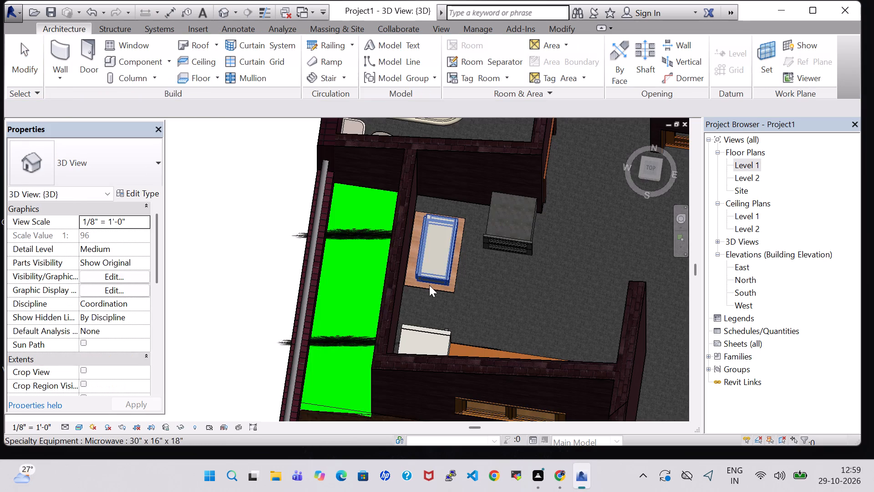
{"action": "left_click", "coordinate": [349, 329]}
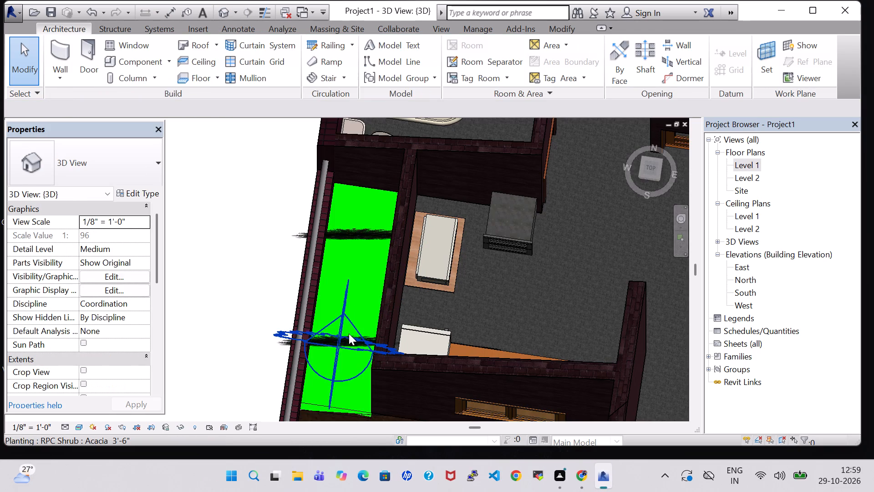
{"action": "left_click", "coordinate": [349, 336]}
{"action": "key", "text": "Delete"}
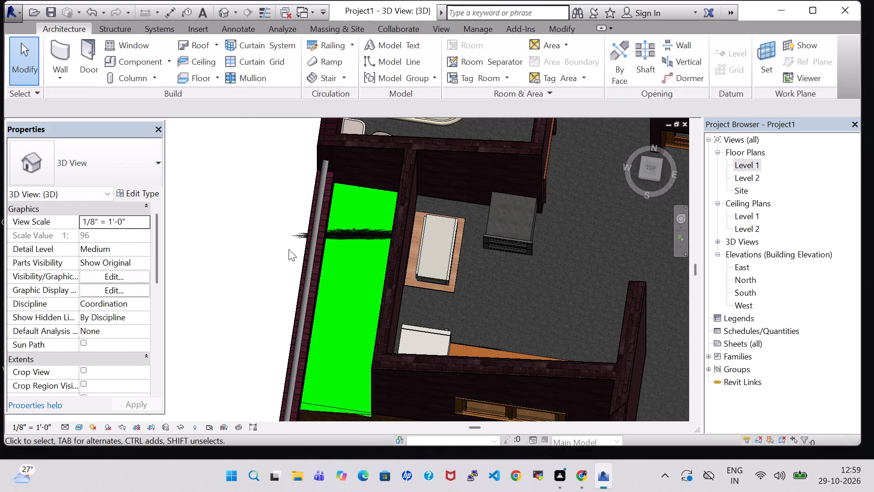
{"action": "left_click", "coordinate": [345, 242]}
{"action": "key", "text": "Delete"}
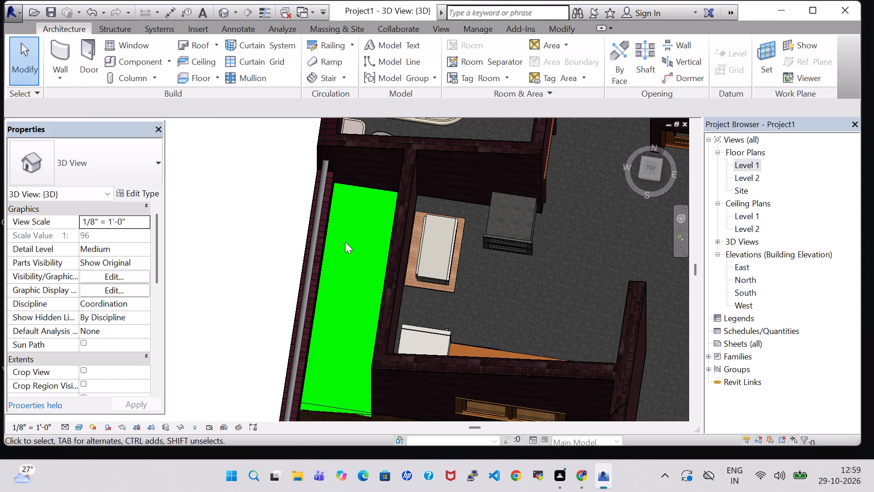
Load the RPC Tree - Conifer family from the Planting folder of the US Imperial library.
{"action": "left_click", "coordinate": [128, 62]}
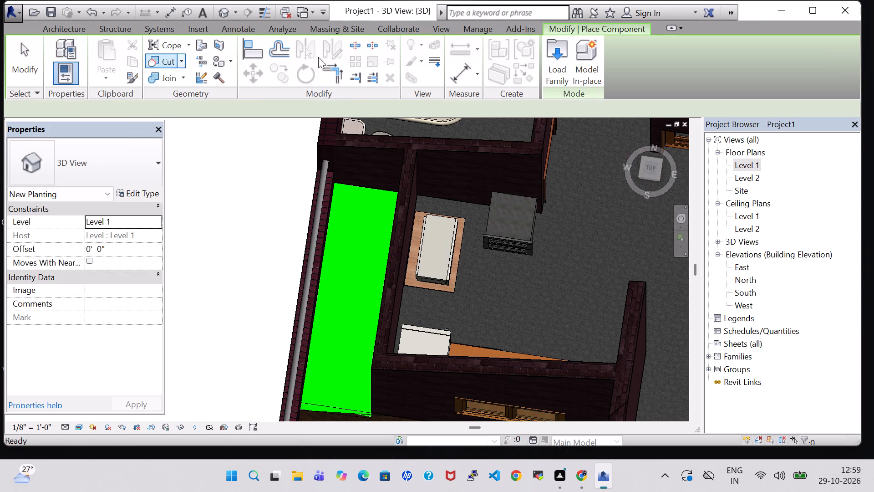
{"action": "left_click", "coordinate": [556, 59]}
{"action": "scroll", "coordinate": [445, 198], "scroll_direction": "down", "scroll_amount": 2}
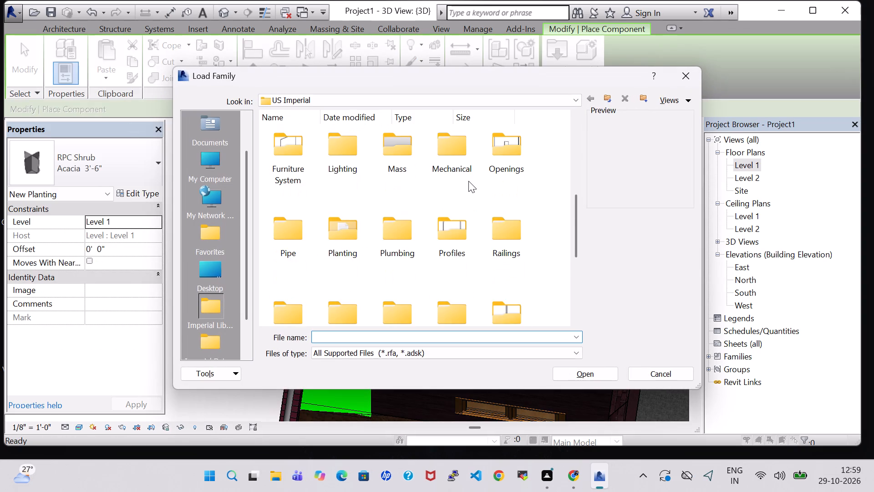
{"action": "scroll", "coordinate": [468, 181], "scroll_direction": "up", "scroll_amount": 1}
{"action": "scroll", "coordinate": [466, 181], "scroll_direction": "down", "scroll_amount": 1}
{"action": "double_click", "coordinate": [354, 225]}
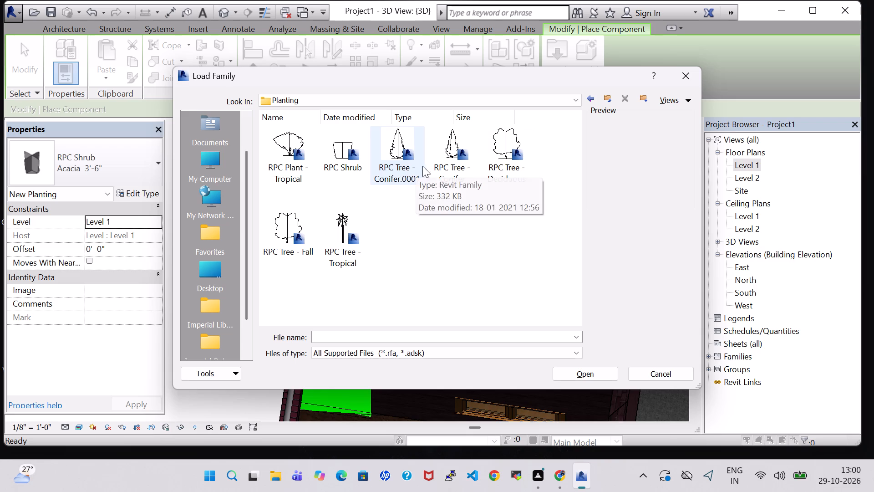
{"action": "left_click", "coordinate": [452, 168]}
{"action": "left_click", "coordinate": [590, 368]}
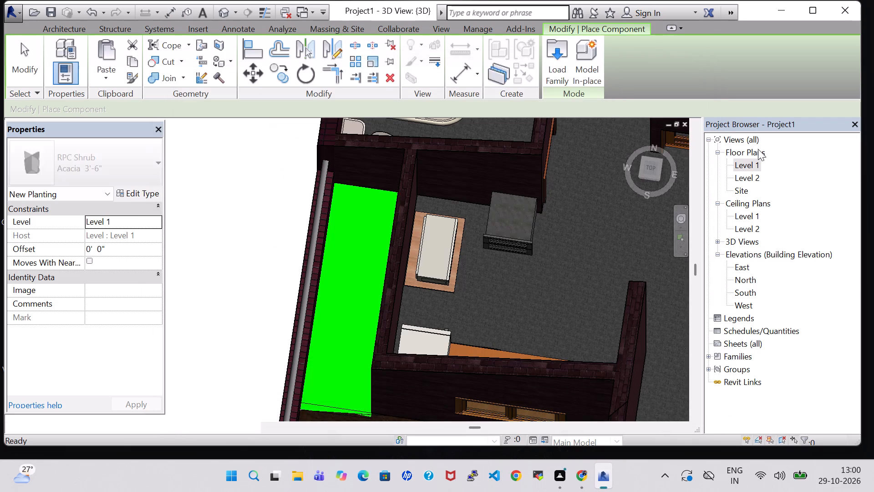
In the Level 1 floor plan, place two Chinese Juniper - 7' conifers in the GARDEN, about 7' 1" and 2' 10" from its north wall.
{"action": "double_click", "coordinate": [755, 167]}
{"action": "scroll", "coordinate": [340, 301], "scroll_direction": "down", "scroll_amount": 3}
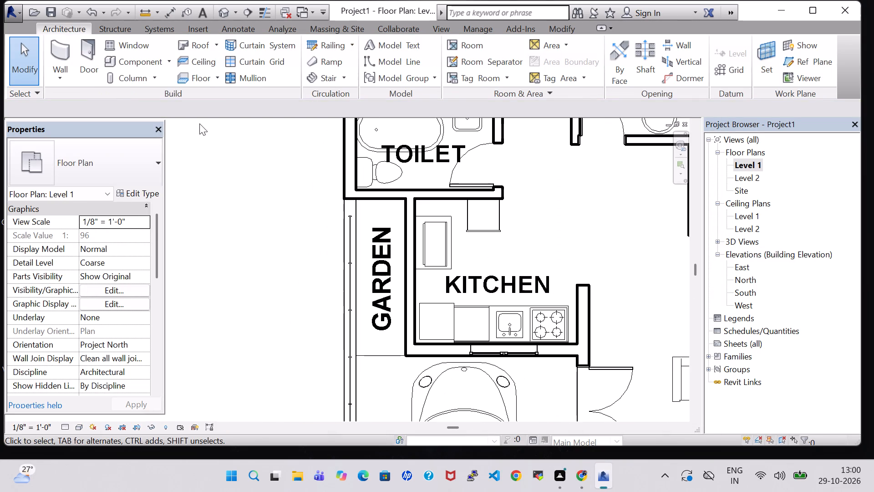
{"action": "left_click", "coordinate": [132, 66]}
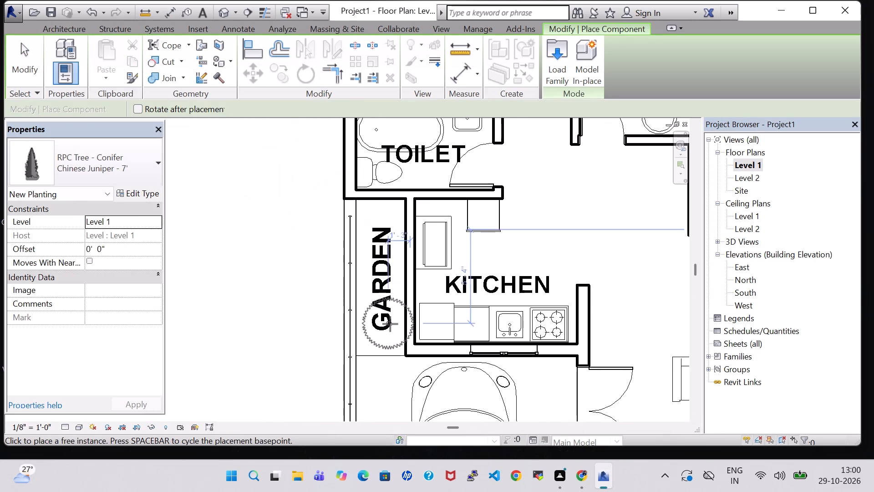
{"action": "scroll", "coordinate": [390, 324], "scroll_direction": "up", "scroll_amount": 5}
{"action": "left_click", "coordinate": [371, 323]}
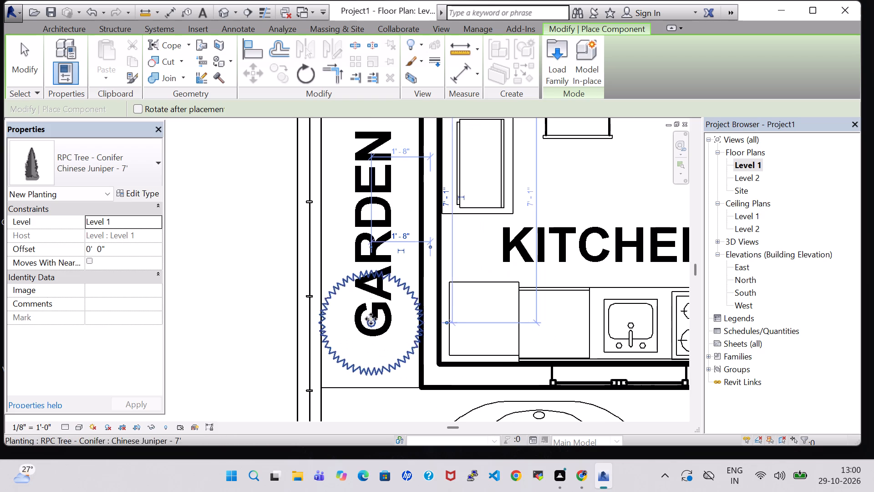
{"action": "middle_click_drag", "start_coordinate": [371, 244], "coordinate": [366, 358]}
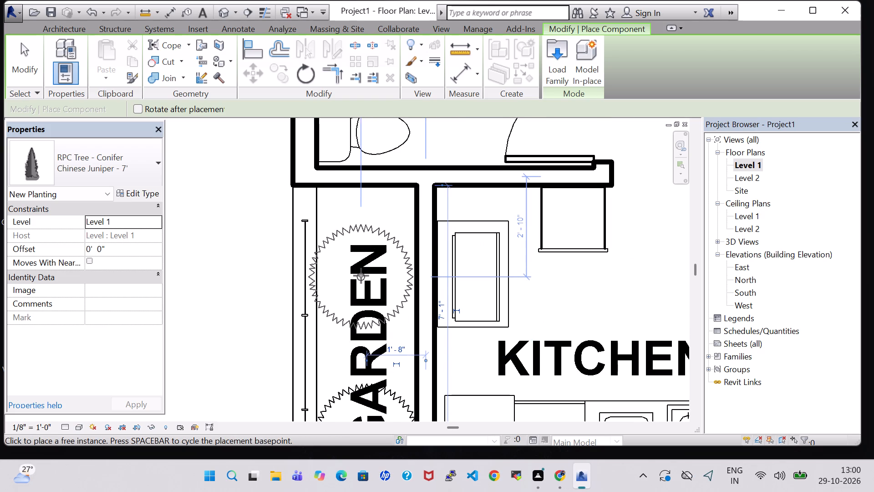
{"action": "left_click", "coordinate": [365, 276]}
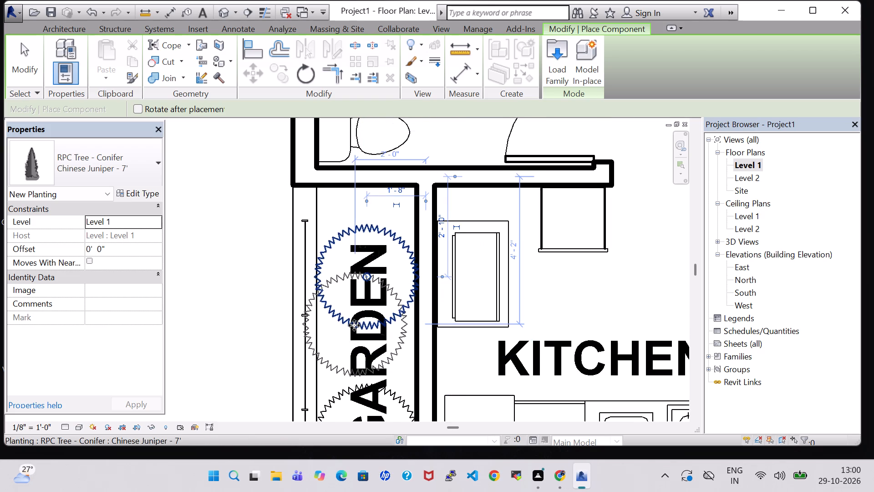
{"action": "key", "text": "Escape"}
{"action": "key", "text": "Escape"}
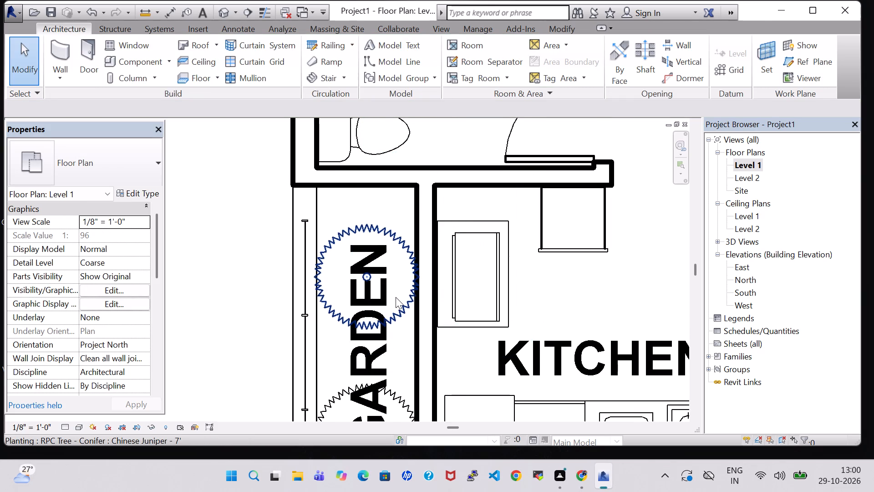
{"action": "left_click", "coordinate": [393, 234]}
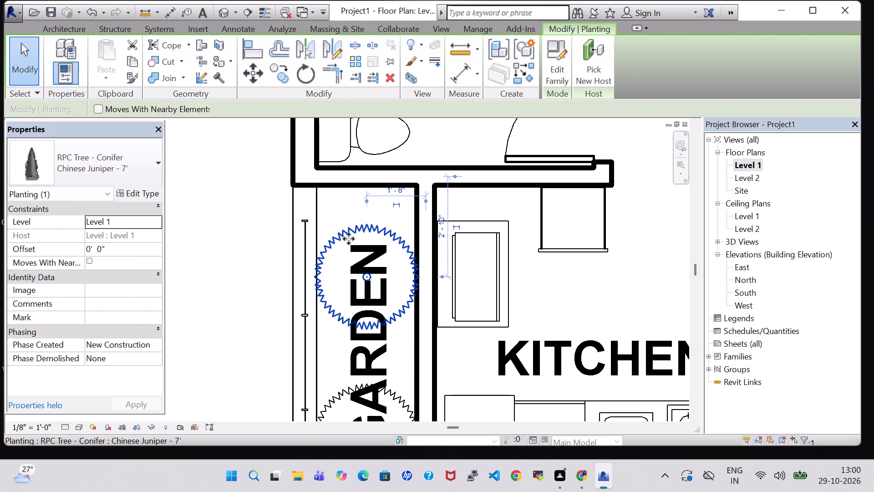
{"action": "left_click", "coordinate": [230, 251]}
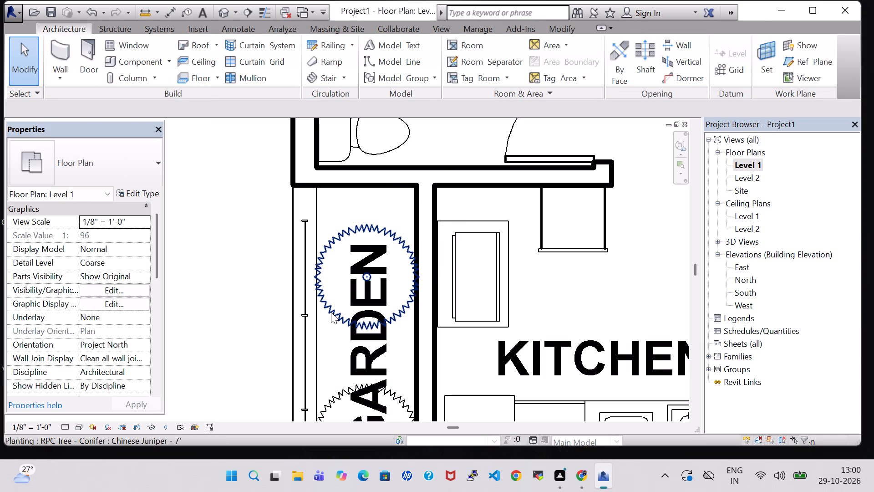
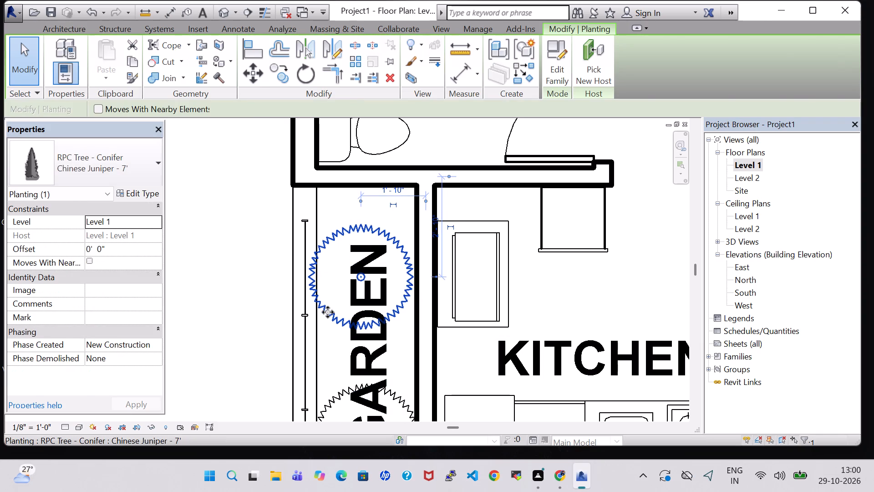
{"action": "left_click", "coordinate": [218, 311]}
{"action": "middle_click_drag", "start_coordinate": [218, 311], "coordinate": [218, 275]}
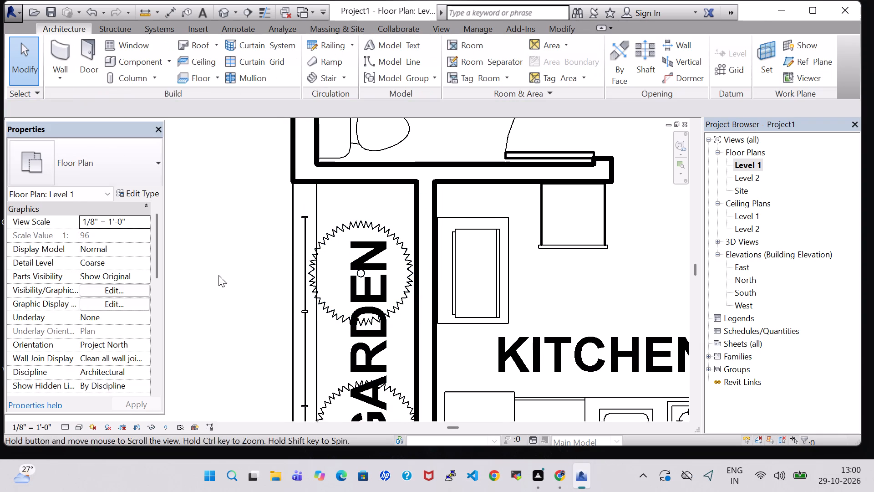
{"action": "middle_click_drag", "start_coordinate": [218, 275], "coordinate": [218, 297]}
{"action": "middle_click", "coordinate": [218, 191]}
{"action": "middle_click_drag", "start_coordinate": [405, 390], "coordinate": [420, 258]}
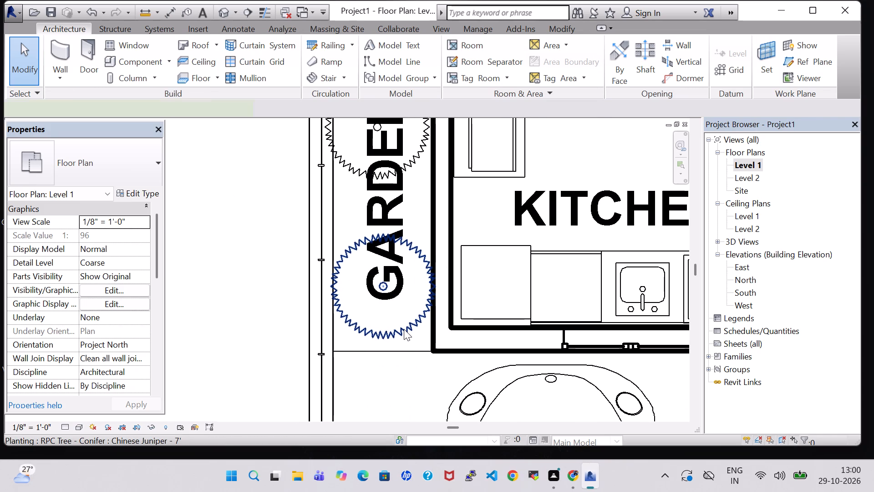
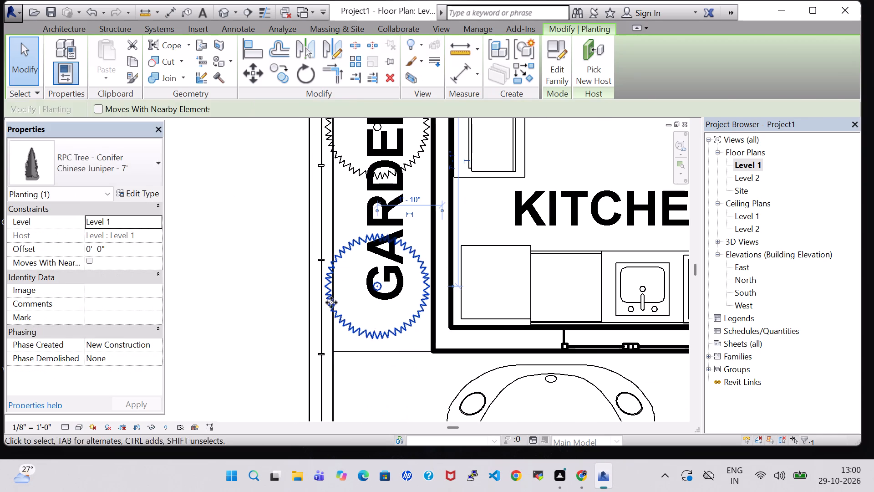
Open the default 3D view and inspect the rooms, the parked car and the garden conifers from several angles.
{"action": "left_click", "coordinate": [249, 277]}
{"action": "left_click", "coordinate": [225, 9]}
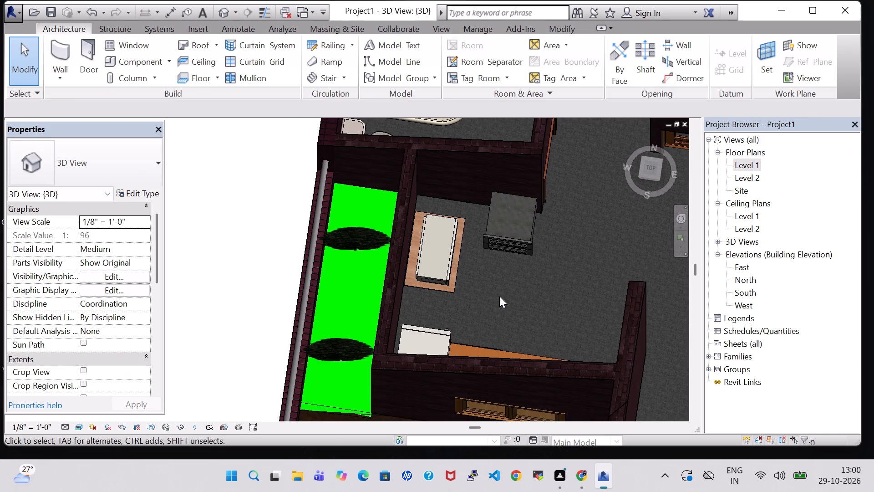
{"action": "middle_click_drag", "start_coordinate": [217, 309], "coordinate": [335, 270], "text": "shift"}
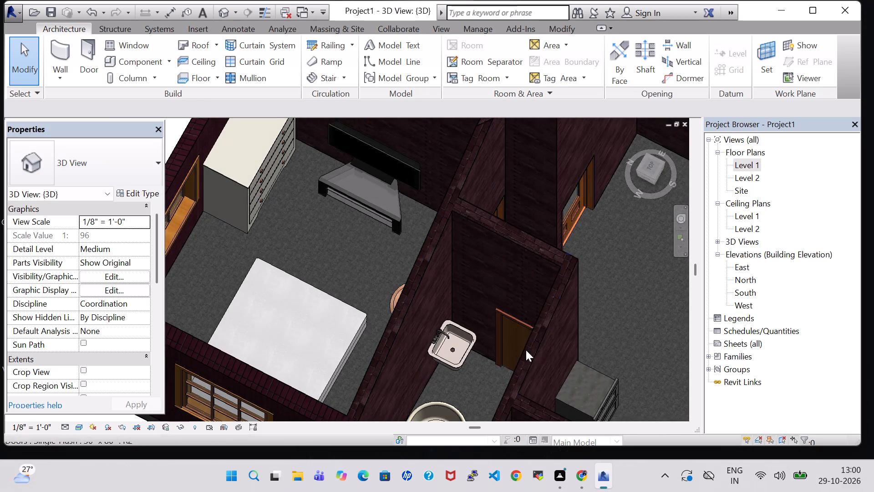
{"action": "middle_click_drag", "start_coordinate": [639, 344], "coordinate": [626, 339]}
{"action": "middle_click_drag", "start_coordinate": [547, 251], "coordinate": [515, 161]}
{"action": "middle_click_drag", "start_coordinate": [513, 122], "coordinate": [514, 99]}
{"action": "middle_click", "coordinate": [593, 272], "text": "shift"}
{"action": "middle_click_drag", "start_coordinate": [593, 272], "coordinate": [595, 199], "text": "shift"}
{"action": "middle_click_drag", "start_coordinate": [595, 192], "coordinate": [595, 184], "text": "shift"}
{"action": "middle_click_drag", "start_coordinate": [290, 388], "coordinate": [332, 324], "text": "shift"}
{"action": "scroll", "coordinate": [365, 380], "scroll_direction": "up", "scroll_amount": 5}
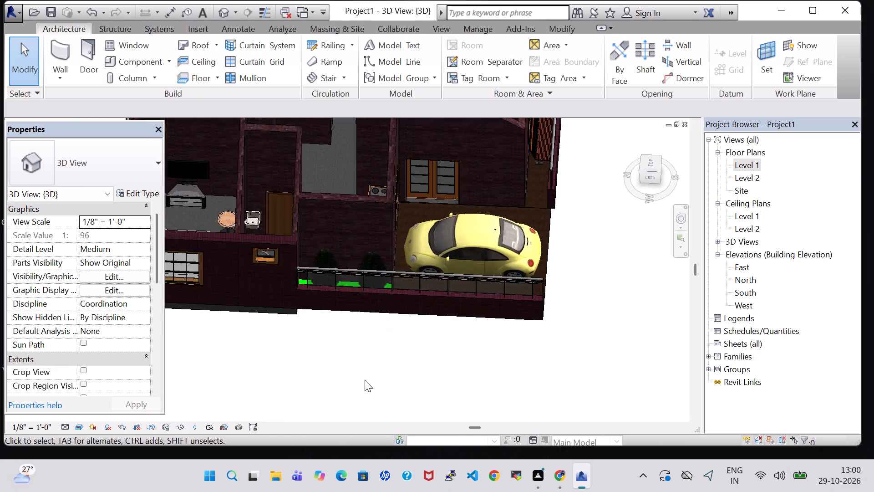
{"action": "scroll", "coordinate": [365, 380], "scroll_direction": "up", "scroll_amount": 5}
{"action": "middle_click_drag", "start_coordinate": [352, 277], "coordinate": [302, 333], "text": "shift"}
{"action": "middle_click_drag", "start_coordinate": [299, 333], "coordinate": [270, 333], "text": "shift"}
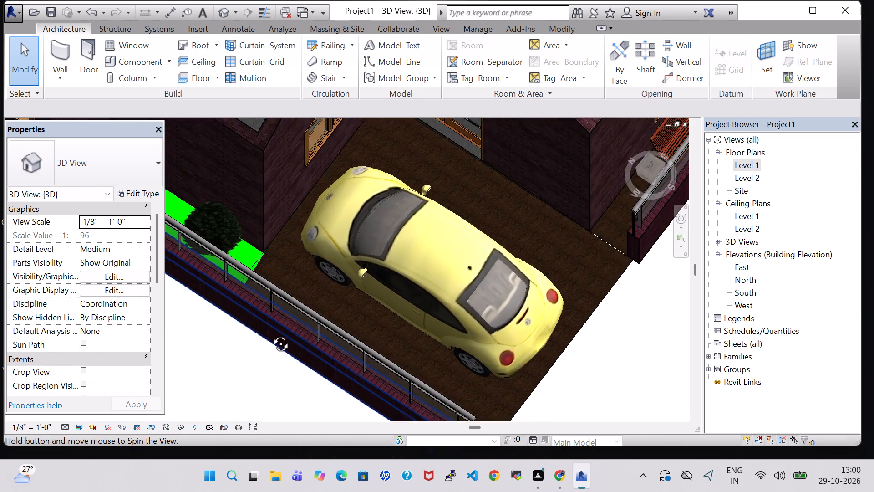
{"action": "middle_click_drag", "start_coordinate": [270, 333], "coordinate": [236, 332], "text": "shift"}
Examine the whole furnished house in 3D, first from an angle and then from directly above.
{"action": "scroll", "coordinate": [280, 303], "scroll_direction": "down", "scroll_amount": 9}
{"action": "middle_click_drag", "start_coordinate": [483, 247], "coordinate": [469, 251], "text": "shift"}
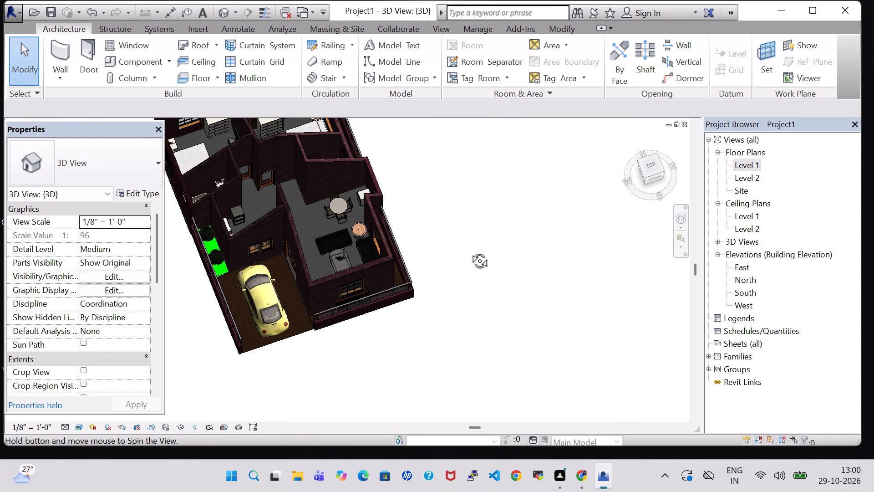
{"action": "middle_click_drag", "start_coordinate": [469, 251], "coordinate": [427, 260], "text": "shift"}
{"action": "middle_click", "coordinate": [427, 260], "text": "shift"}
{"action": "middle_click_drag", "start_coordinate": [436, 238], "coordinate": [529, 274]}
{"action": "middle_click_drag", "start_coordinate": [526, 287], "coordinate": [538, 288], "text": "shift"}
{"action": "middle_click_drag", "start_coordinate": [519, 212], "coordinate": [524, 285], "text": "shift"}
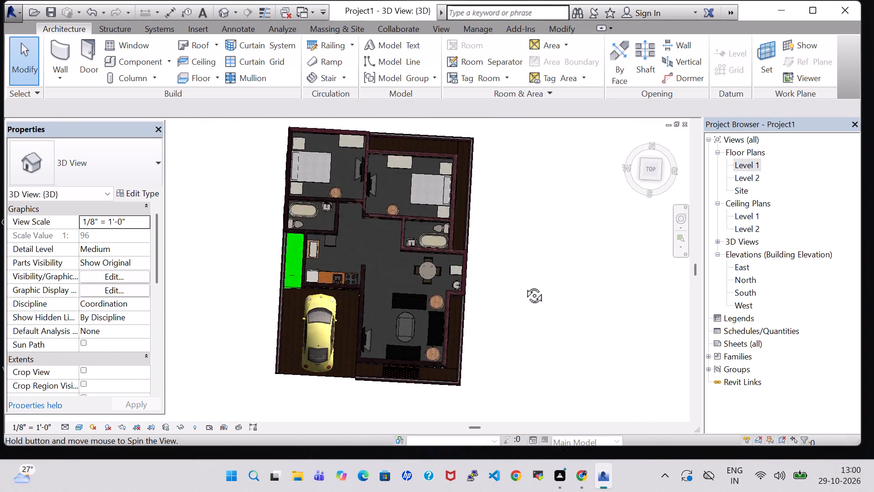
{"action": "middle_click_drag", "start_coordinate": [524, 285], "coordinate": [524, 292], "text": "shift"}
{"action": "scroll", "coordinate": [515, 263], "scroll_direction": "up", "scroll_amount": 3}
{"action": "middle_click_drag", "start_coordinate": [515, 263], "coordinate": [575, 264]}
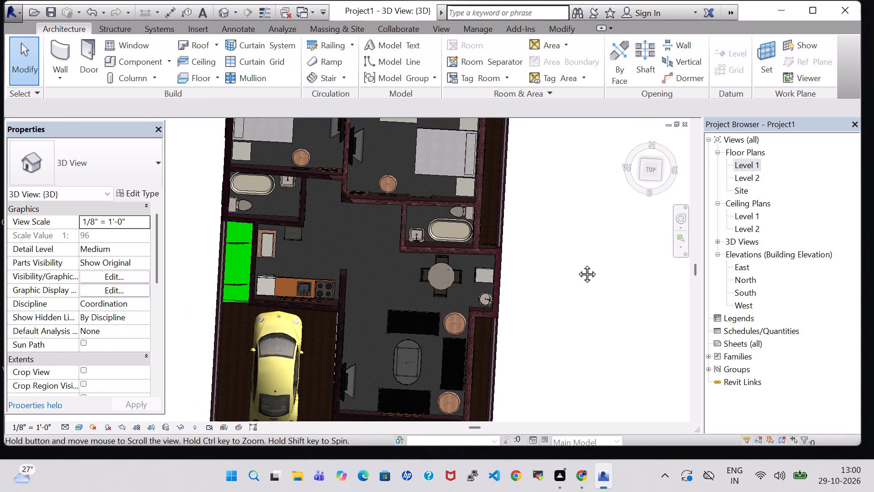
{"action": "scroll", "coordinate": [577, 264], "scroll_direction": "down", "scroll_amount": 1}
{"action": "middle_click", "coordinate": [576, 266], "text": "shift"}
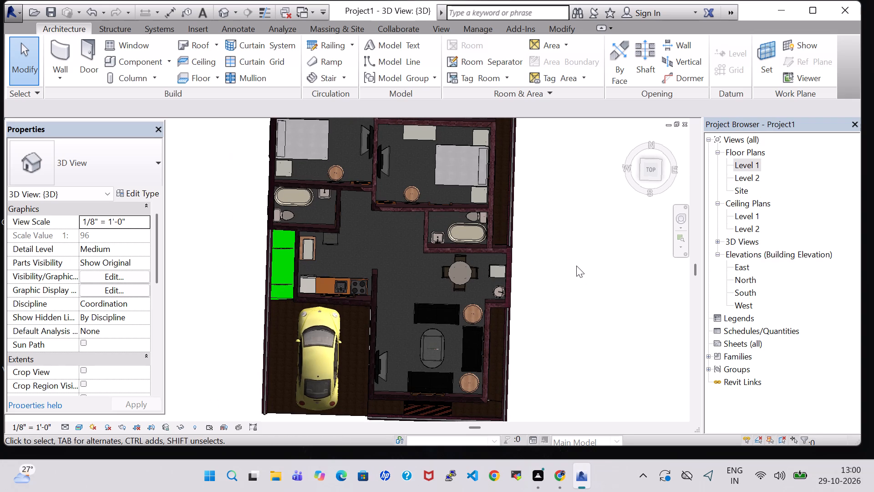
{"action": "scroll", "coordinate": [575, 265], "scroll_direction": "down", "scroll_amount": 1}
{"action": "middle_click_drag", "start_coordinate": [575, 251], "coordinate": [574, 271]}
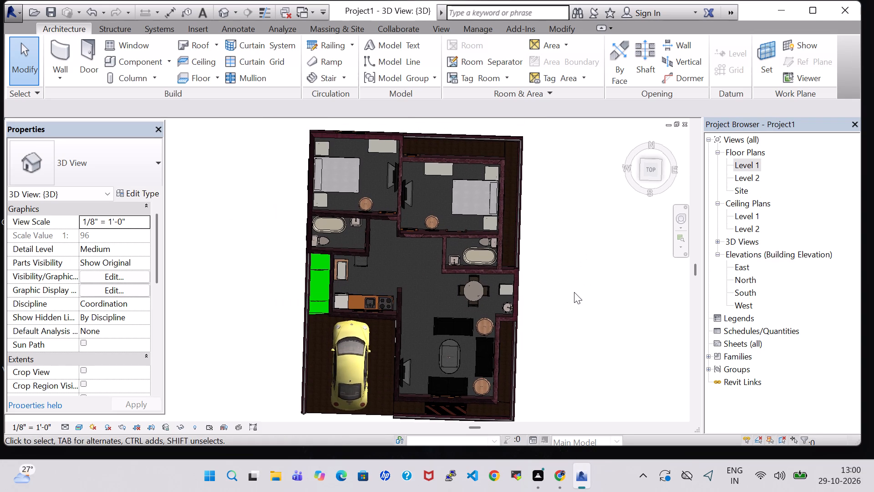
{"action": "middle_click", "coordinate": [574, 300], "text": "shift"}
{"action": "middle_click", "coordinate": [574, 300], "text": "shift"}
{"action": "middle_click_drag", "start_coordinate": [495, 316], "coordinate": [556, 318]}
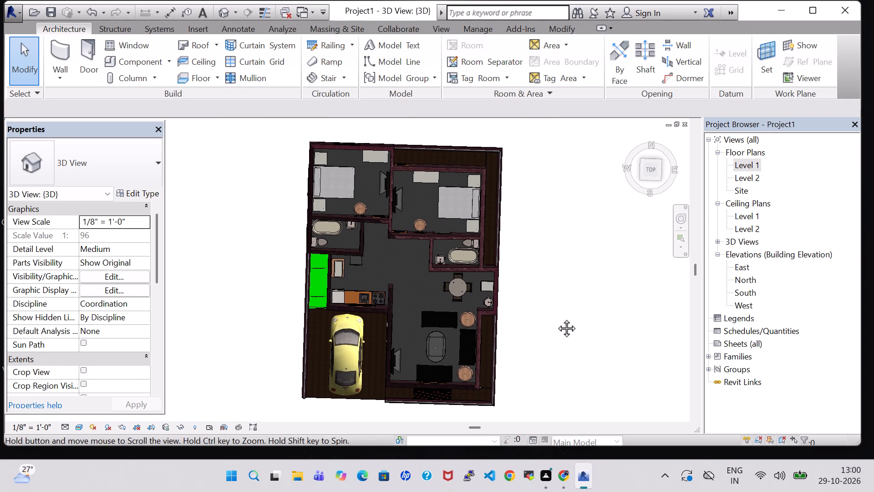
{"action": "middle_click_drag", "start_coordinate": [556, 318], "coordinate": [567, 316]}
{"action": "middle_click", "coordinate": [572, 276], "text": "shift"}
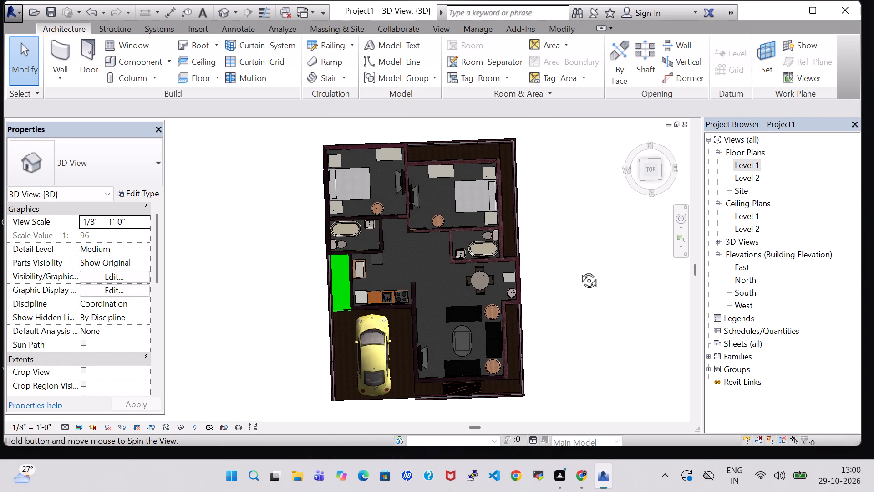
{"action": "scroll", "coordinate": [576, 273], "scroll_direction": "up", "scroll_amount": 1}
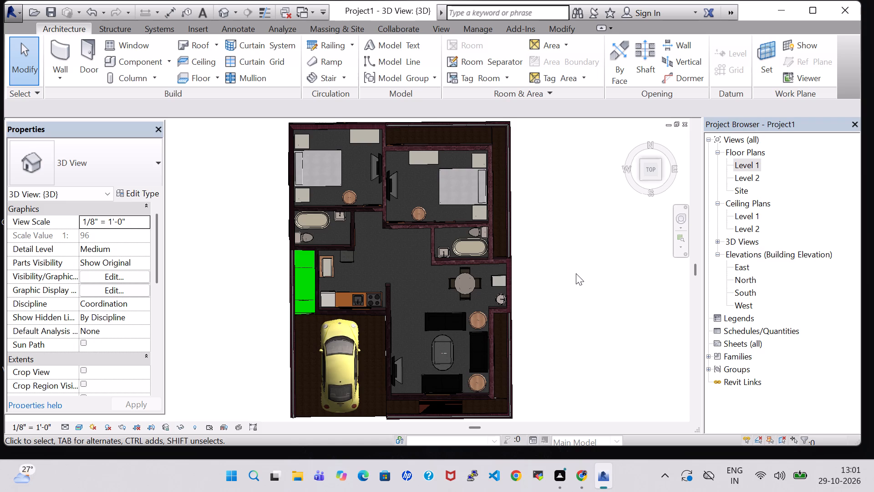
{"action": "middle_click_drag", "start_coordinate": [576, 273], "coordinate": [576, 268]}
{"action": "scroll", "coordinate": [576, 268], "scroll_direction": "down", "scroll_amount": 1}
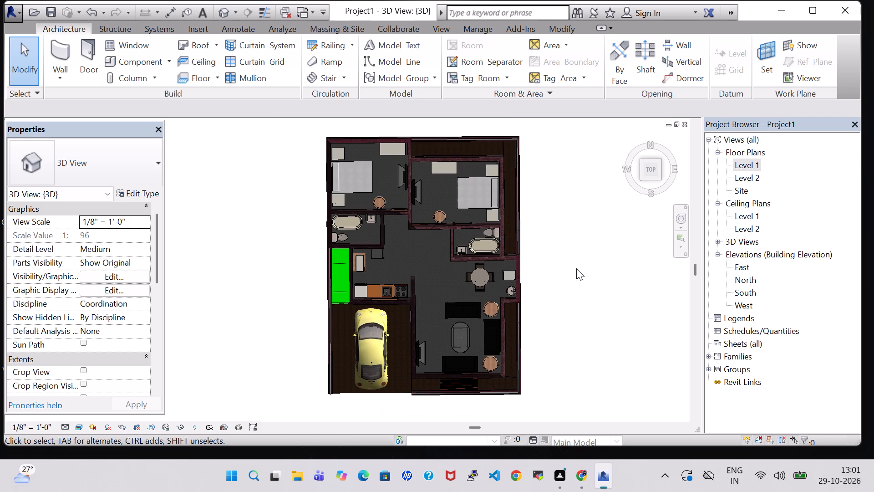
{"action": "middle_click", "coordinate": [576, 268]}
{"action": "scroll", "coordinate": [576, 268], "scroll_direction": "up", "scroll_amount": 1}
{"action": "middle_click_drag", "start_coordinate": [576, 268], "coordinate": [582, 277]}
Turn on the Roofs category in the 3D view's Visibility/Graphic Overrides and apply it.
{"action": "type", "text": "VV"}
{"action": "left_click", "coordinate": [170, 229]}
{"action": "key", "text": "r"}
{"action": "scroll", "coordinate": [167, 236], "scroll_direction": "down", "scroll_amount": 6}
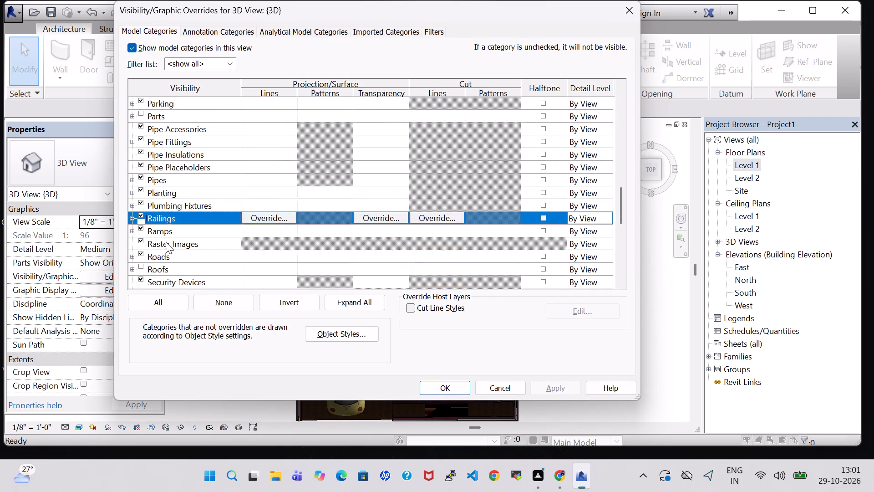
{"action": "scroll", "coordinate": [166, 242], "scroll_direction": "down", "scroll_amount": 2}
{"action": "left_click", "coordinate": [143, 216]}
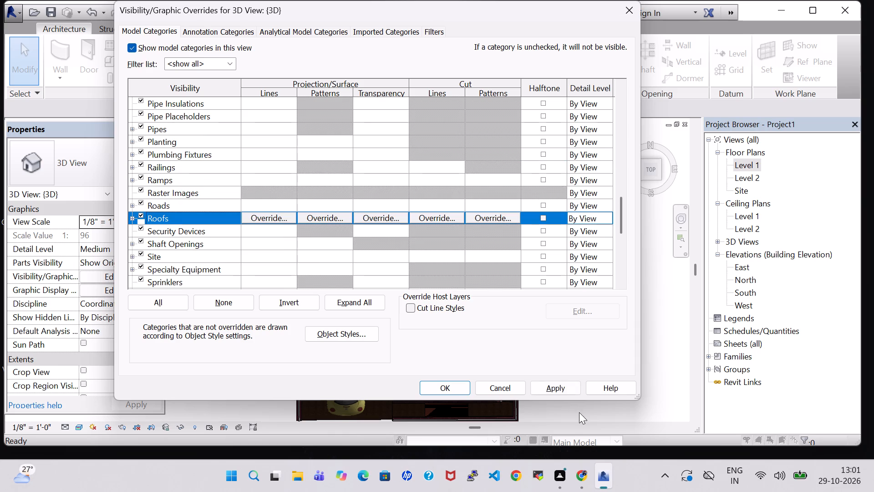
{"action": "left_click", "coordinate": [554, 385]}
{"action": "left_click", "coordinate": [442, 387]}
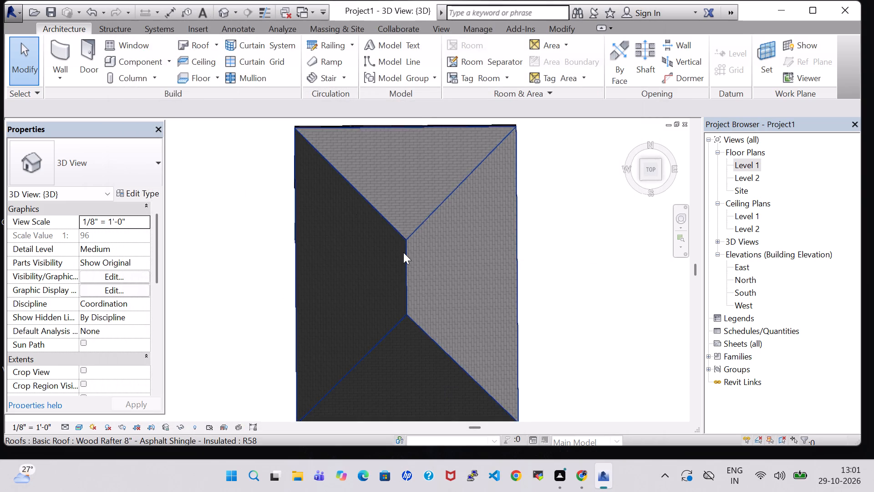
Delete the Wood Rafter 8" asphalt shingle roof covering the house.
{"action": "left_click", "coordinate": [403, 252]}
{"action": "key", "text": "Delete"}
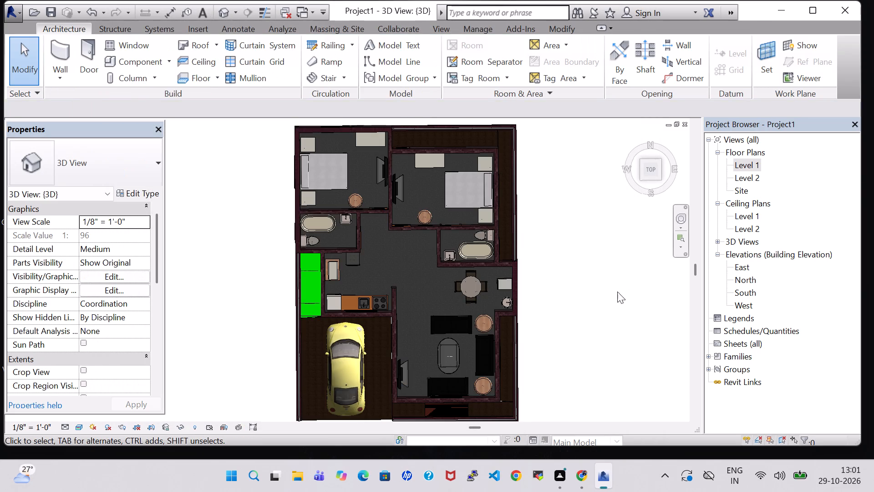
{"action": "left_click", "coordinate": [614, 292]}
Save the project under the new name Project112 in the work folder on the Desktop.
{"action": "scroll", "coordinate": [614, 292], "scroll_direction": "down", "scroll_amount": 1}
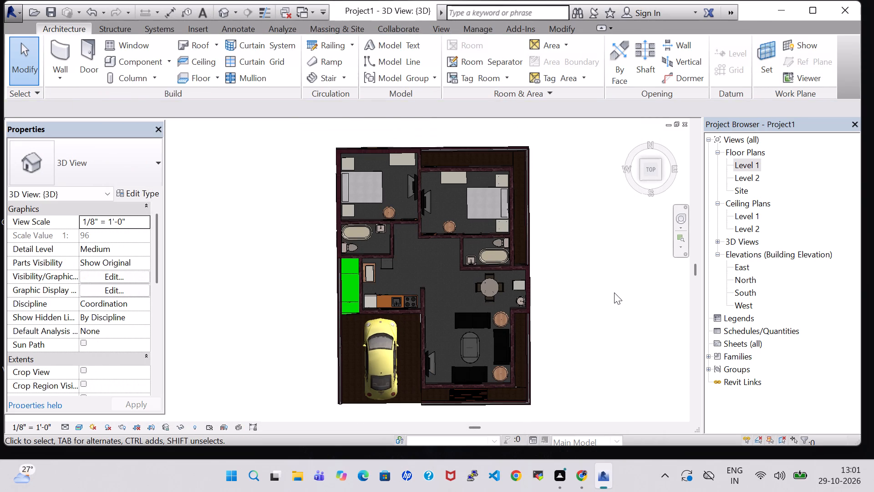
{"action": "scroll", "coordinate": [614, 292], "scroll_direction": "up", "scroll_amount": 1}
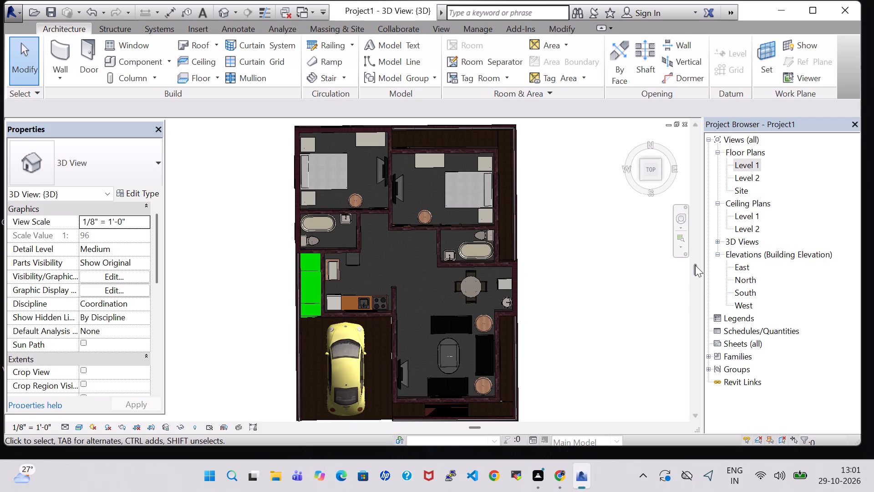
{"action": "left_click", "coordinate": [695, 265]}
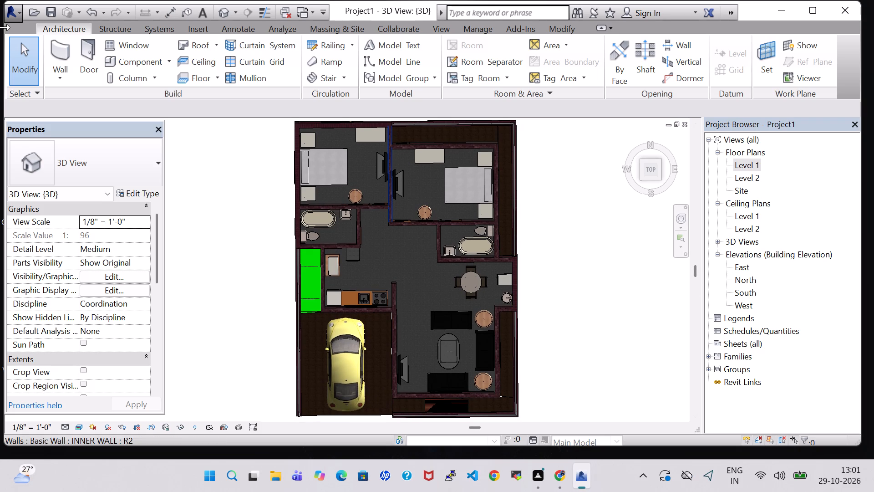
{"action": "left_click", "coordinate": [7, 13]}
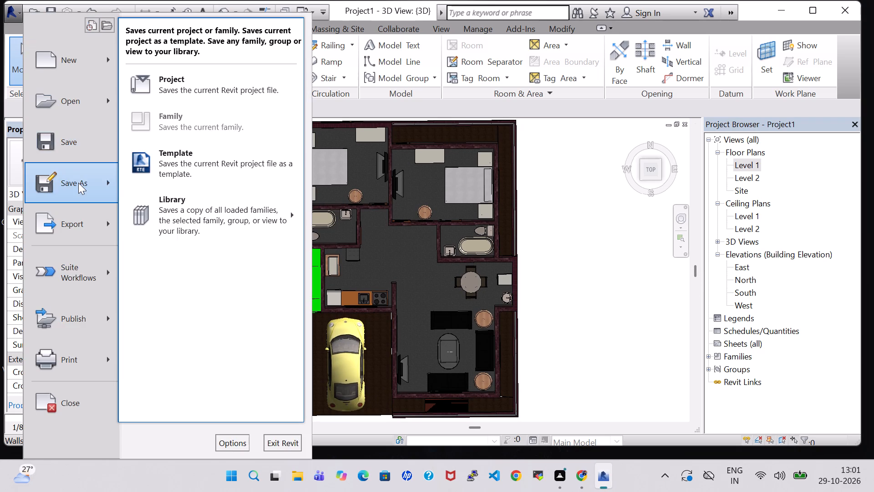
{"action": "left_click", "coordinate": [212, 84]}
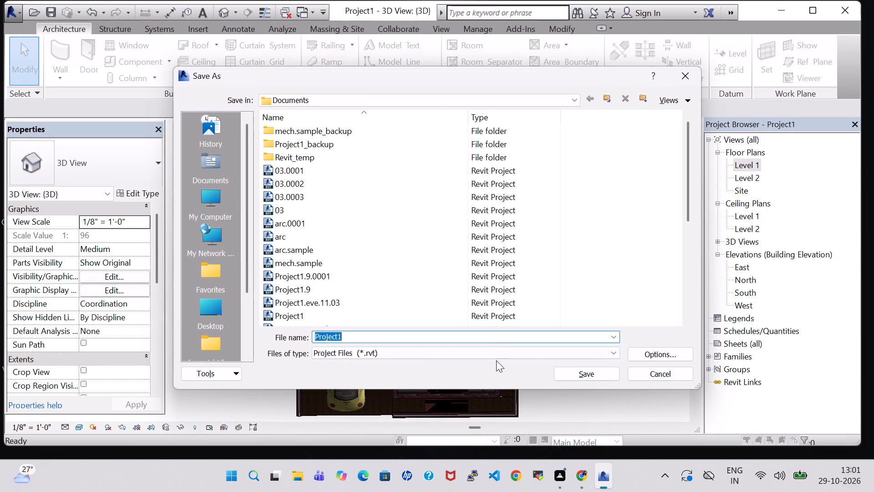
{"action": "double_click", "coordinate": [222, 310]}
{"action": "scroll", "coordinate": [323, 241], "scroll_direction": "down", "scroll_amount": 6}
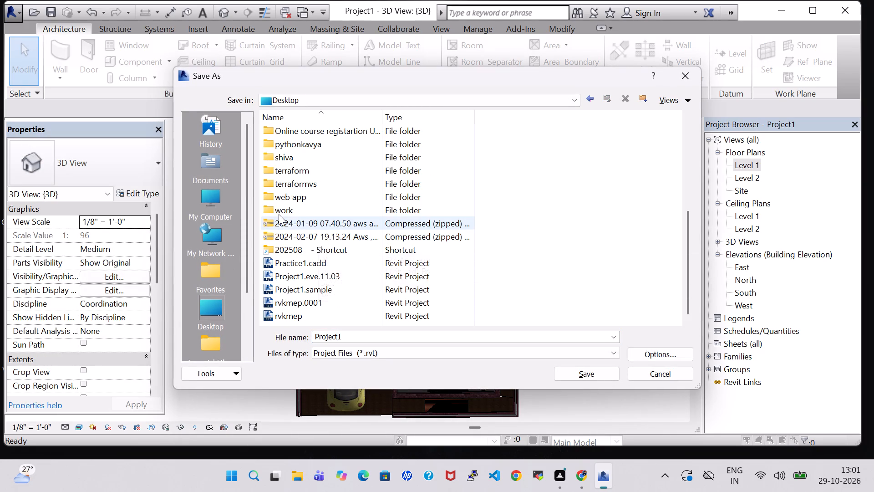
{"action": "double_click", "coordinate": [279, 214]}
{"action": "scroll", "coordinate": [466, 200], "scroll_direction": "down", "scroll_amount": 3}
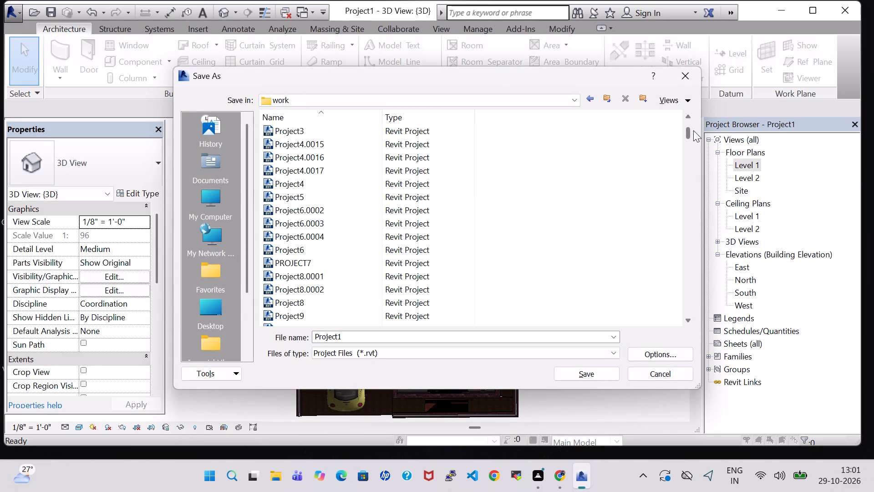
{"action": "left_click_drag", "start_coordinate": [690, 133], "coordinate": [689, 287]}
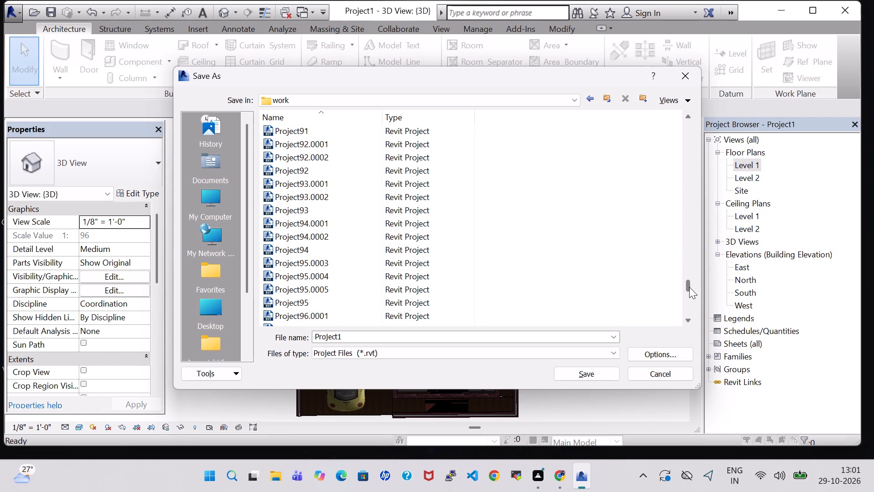
{"action": "left_click_drag", "start_coordinate": [689, 287], "coordinate": [691, 313]}
{"action": "triple_click", "coordinate": [366, 333]}
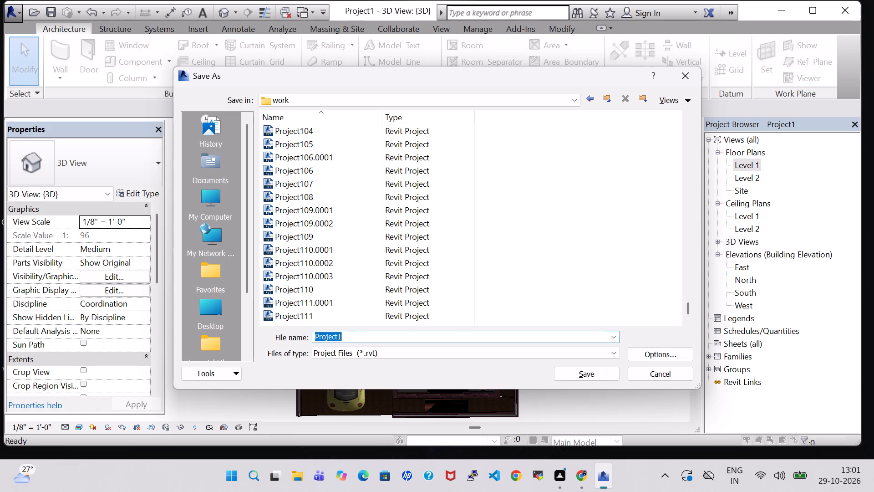
{"action": "type", "text": "12"}
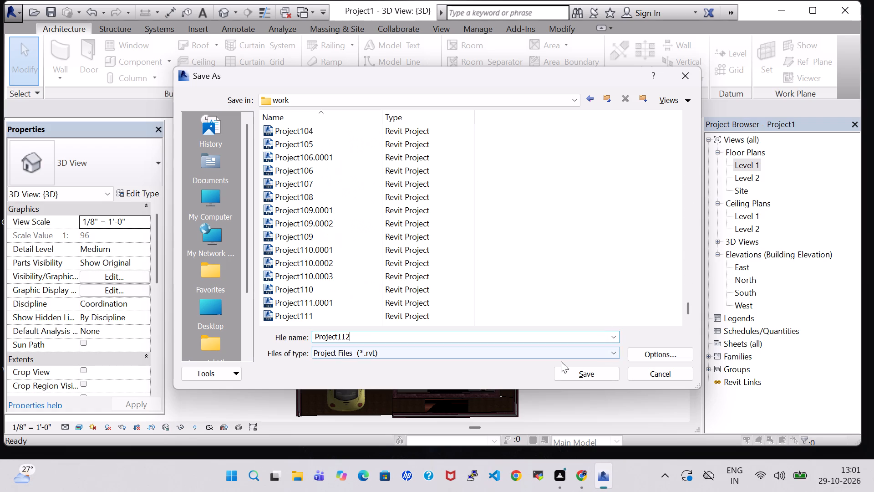
{"action": "left_click", "coordinate": [579, 376]}
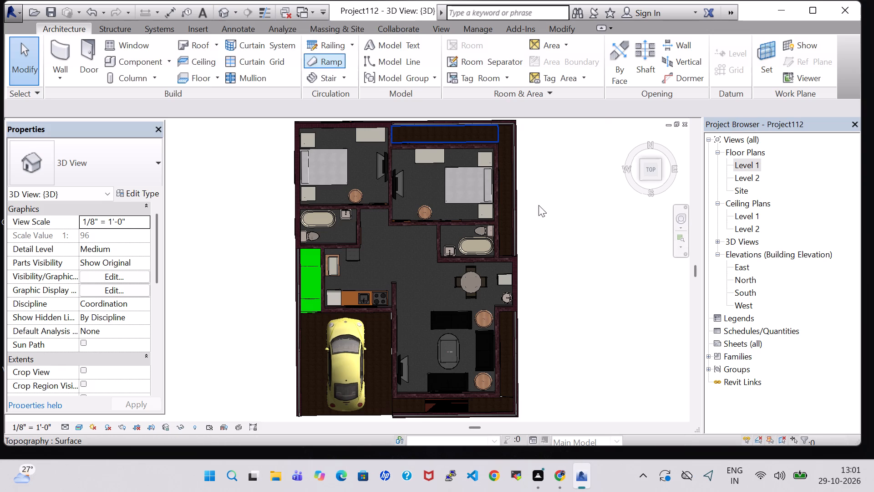
Export the model as the IFC 2x3 file Project112 into the work folder.
{"action": "left_click", "coordinate": [9, 10]}
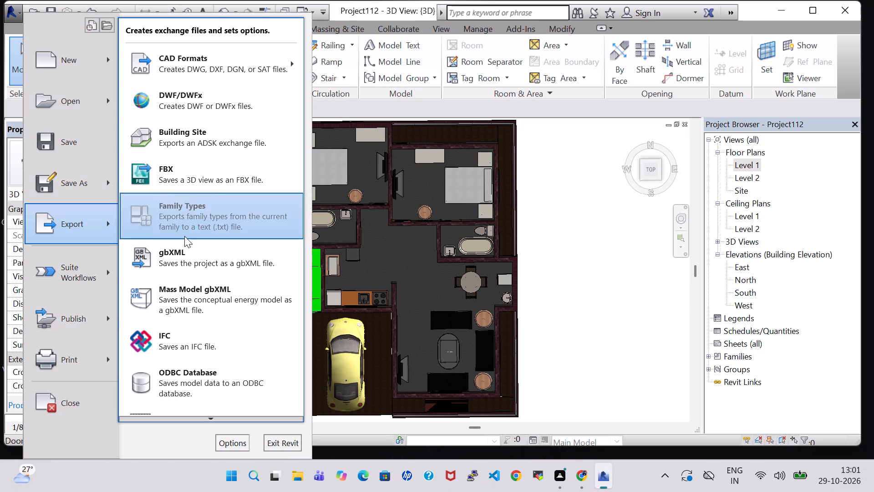
{"action": "left_click", "coordinate": [185, 338]}
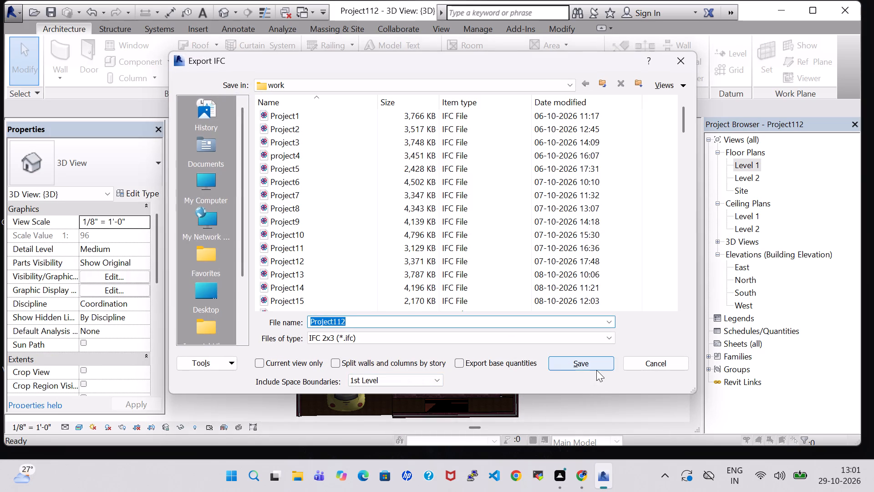
{"action": "left_click", "coordinate": [596, 370]}
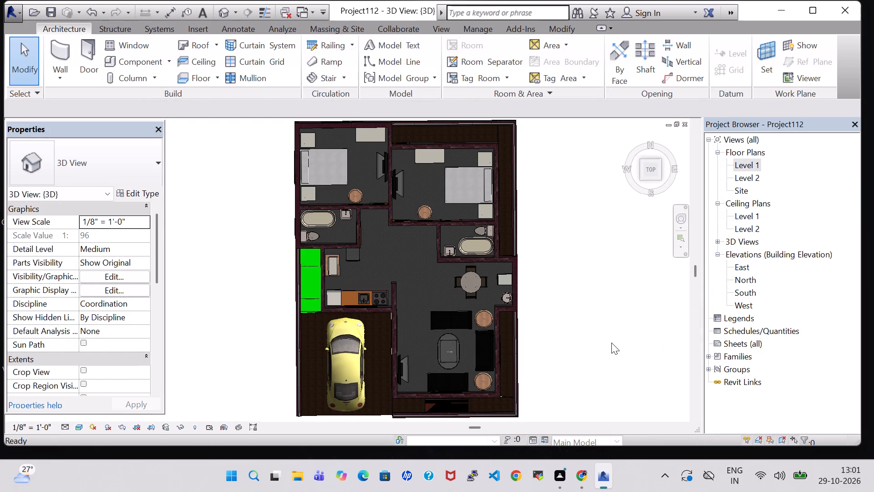
Examine the roofless house in 3D from above down to a low front view.
{"action": "middle_click_drag", "start_coordinate": [611, 343], "coordinate": [592, 209], "text": "shift"}
{"action": "middle_click_drag", "start_coordinate": [586, 323], "coordinate": [605, 246], "text": "shift"}
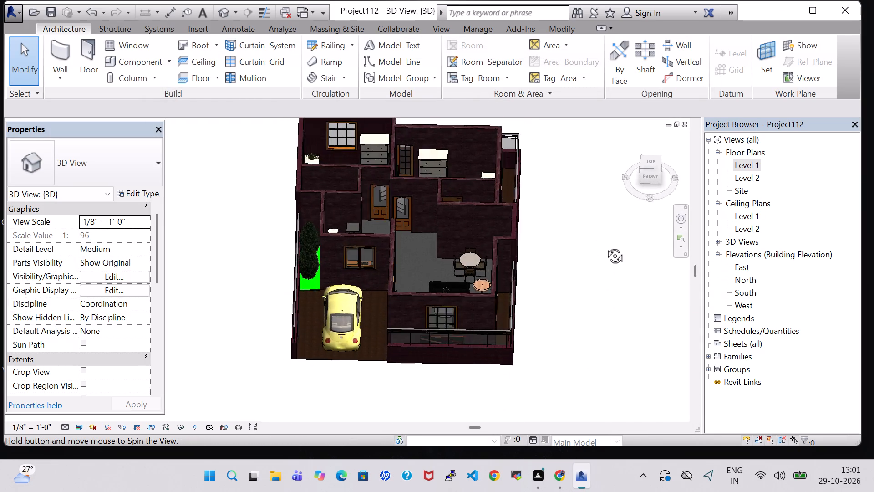
{"action": "middle_click_drag", "start_coordinate": [605, 246], "coordinate": [593, 214], "text": "shift"}
{"action": "middle_click_drag", "start_coordinate": [559, 287], "coordinate": [562, 281], "text": "shift"}
{"action": "middle_click", "coordinate": [577, 230]}
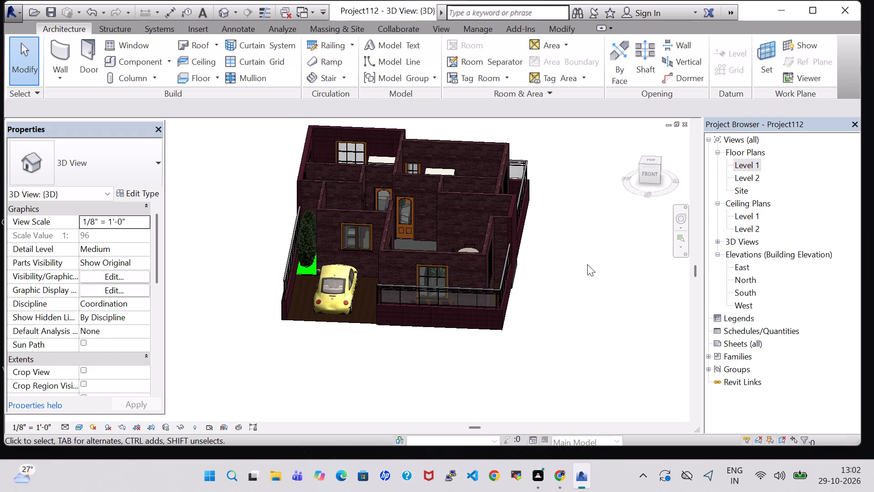
{"action": "middle_click_drag", "start_coordinate": [589, 289], "coordinate": [589, 301]}
{"action": "middle_click_drag", "start_coordinate": [589, 314], "coordinate": [589, 318]}
{"action": "middle_click_drag", "start_coordinate": [567, 344], "coordinate": [568, 311]}
{"action": "middle_click_drag", "start_coordinate": [568, 311], "coordinate": [572, 293], "text": "shift"}
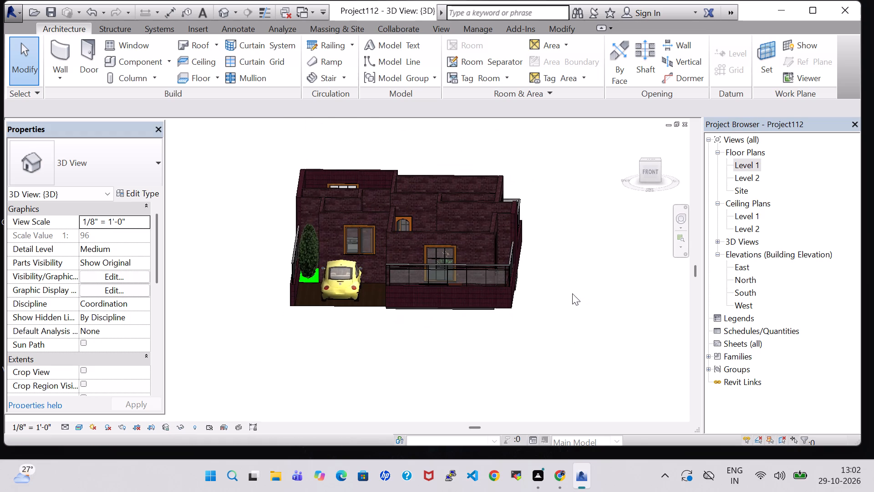
Check the Roofs category in the 3D view's Visibility/Graphic Overrides and close the settings without changes.
{"action": "type", "text": "VV"}
{"action": "left_click", "coordinate": [192, 202]}
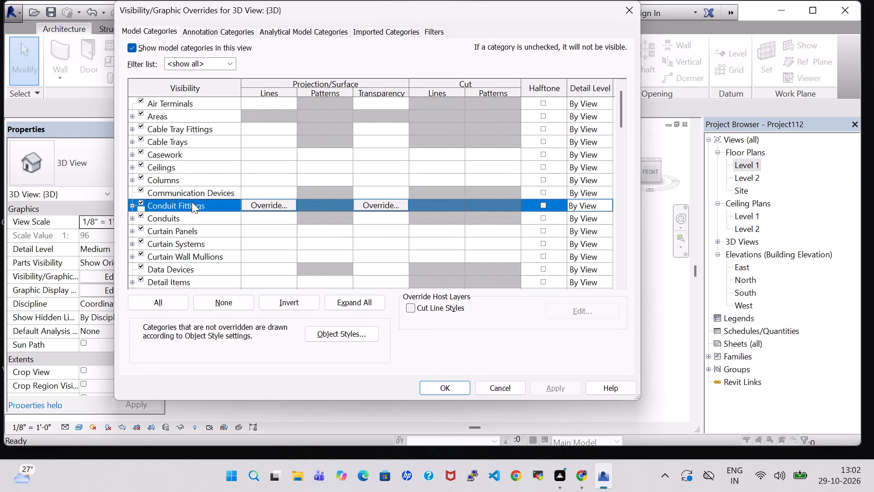
{"action": "key", "text": "r"}
{"action": "scroll", "coordinate": [192, 202], "scroll_direction": "down", "scroll_amount": 8}
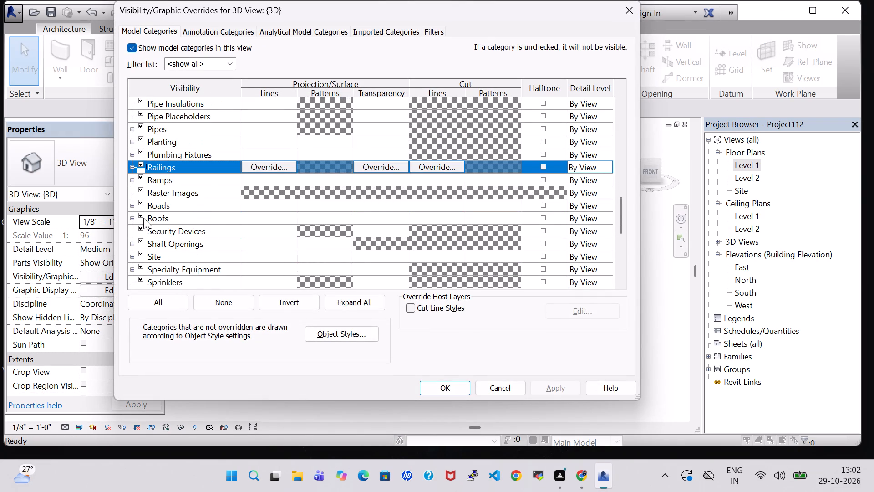
{"action": "left_click", "coordinate": [631, 4]}
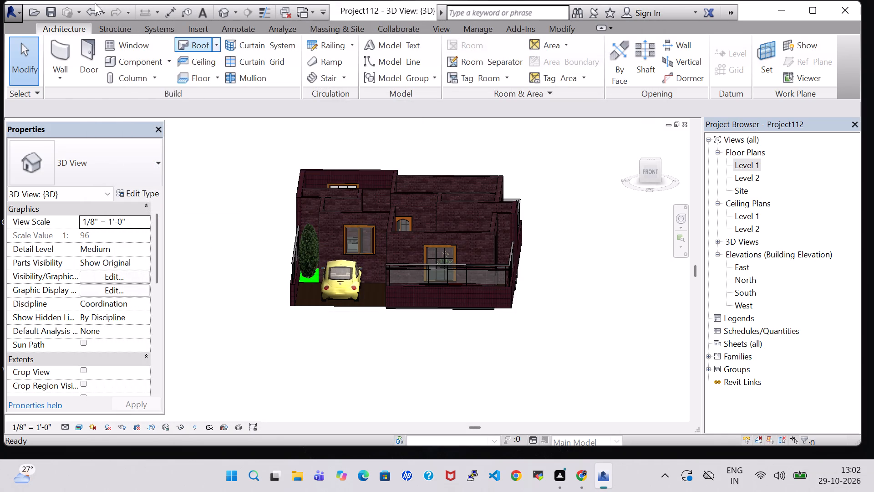